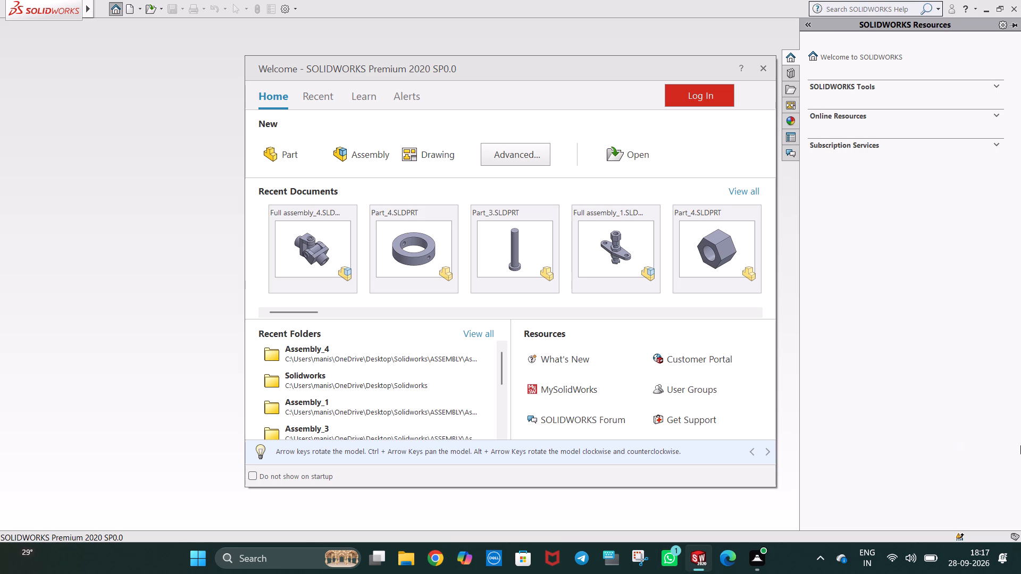
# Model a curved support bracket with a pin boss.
# Dismiss the welcome window and create a new Part document.
pyautogui.click(763, 70)
pyautogui.click(129, 6)
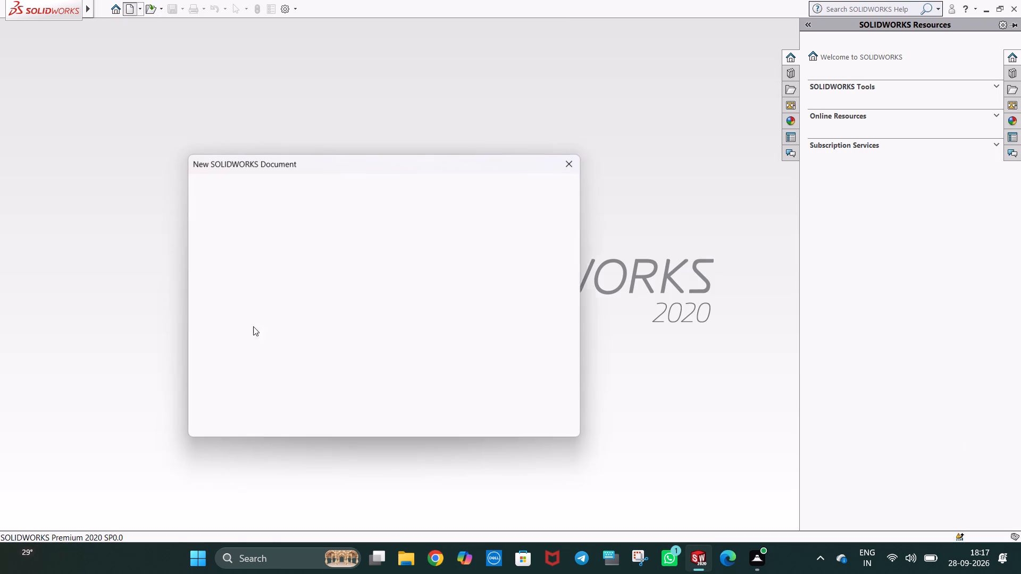
pyautogui.click(414, 415)
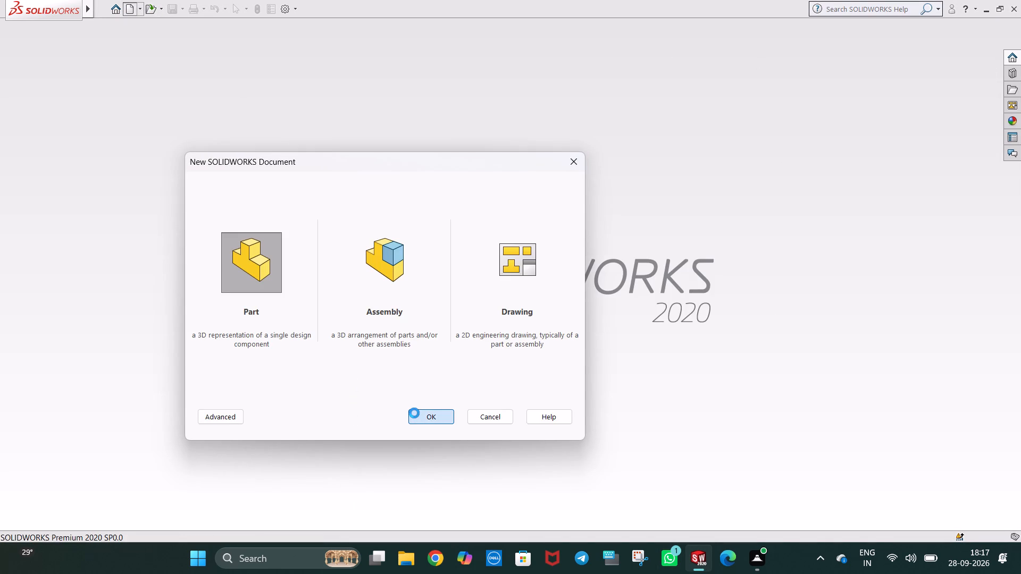
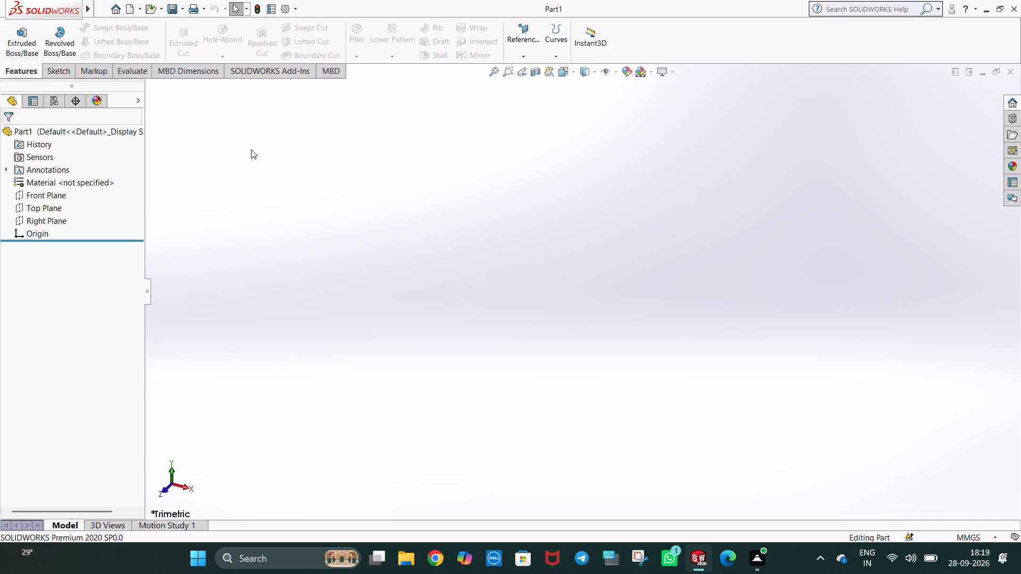
# Start a new sketch on the Front Plane.
pyautogui.click(45, 197)
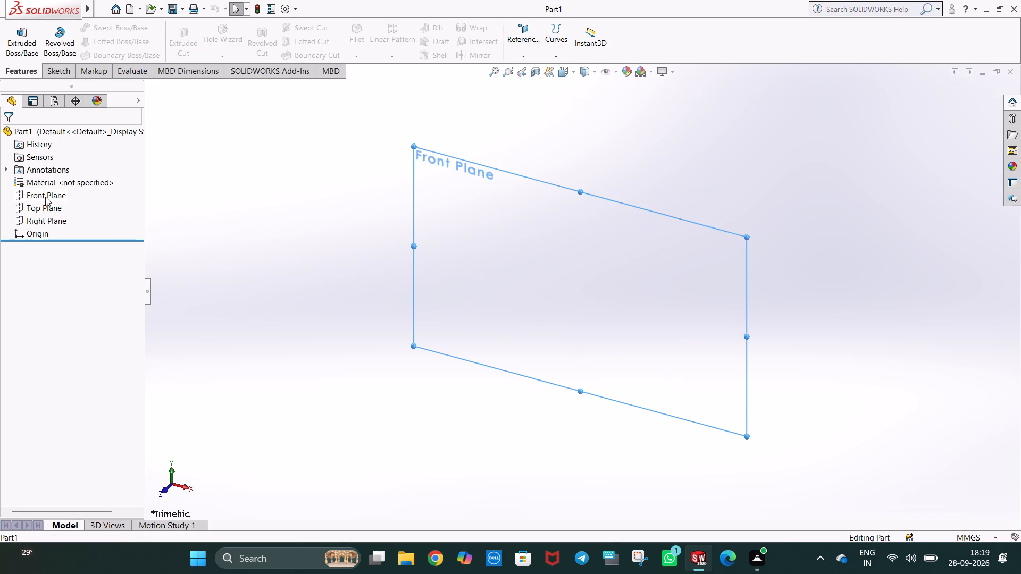
pyautogui.click(61, 181)
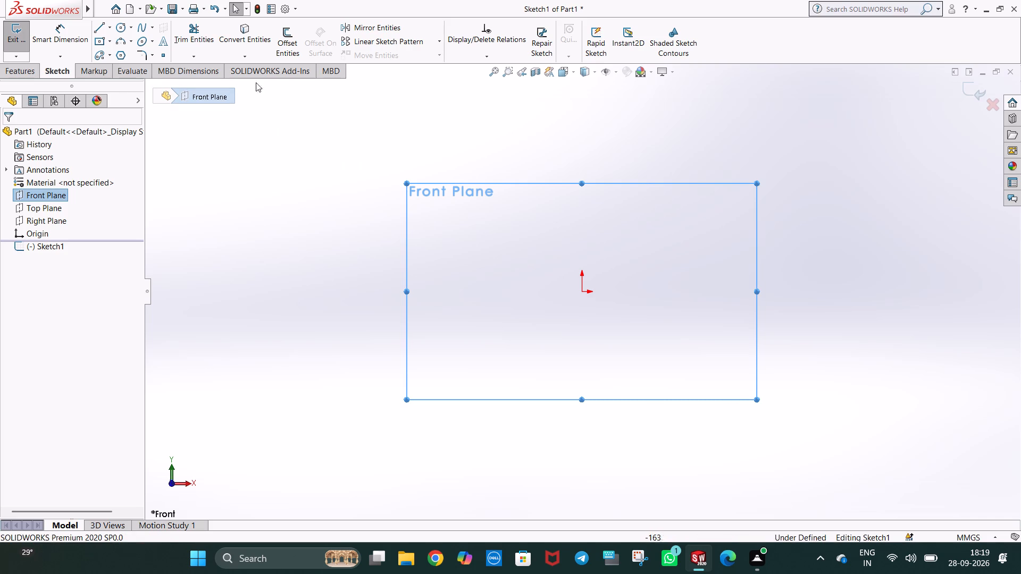
# Draw a closed rectangle of lines, 140 mm wide and 25 mm high, its bottom edge made of two 70 mm lines meeting at the origin.
pyautogui.click(96, 29)
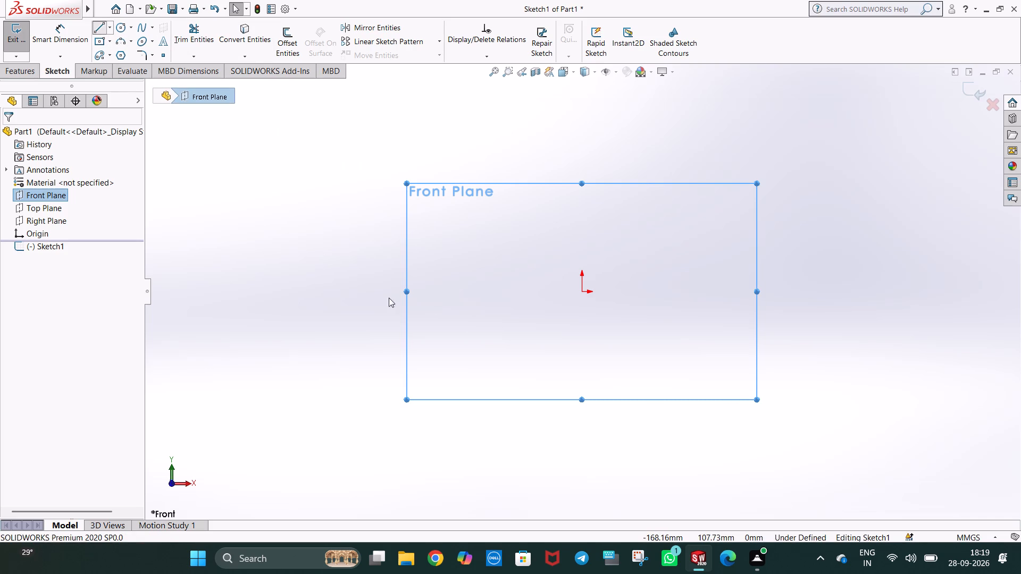
pyautogui.click(583, 291)
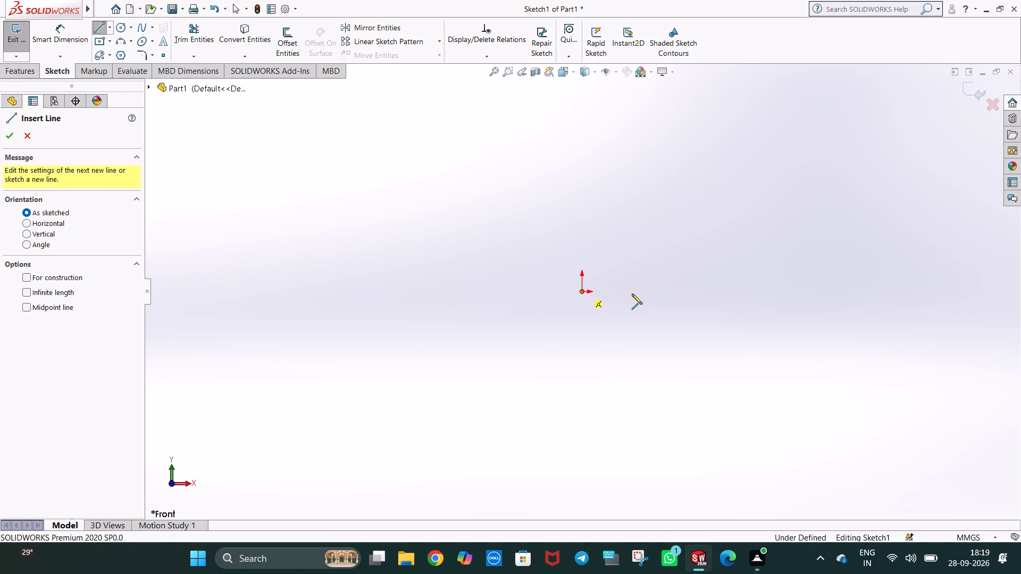
pyautogui.click(723, 291)
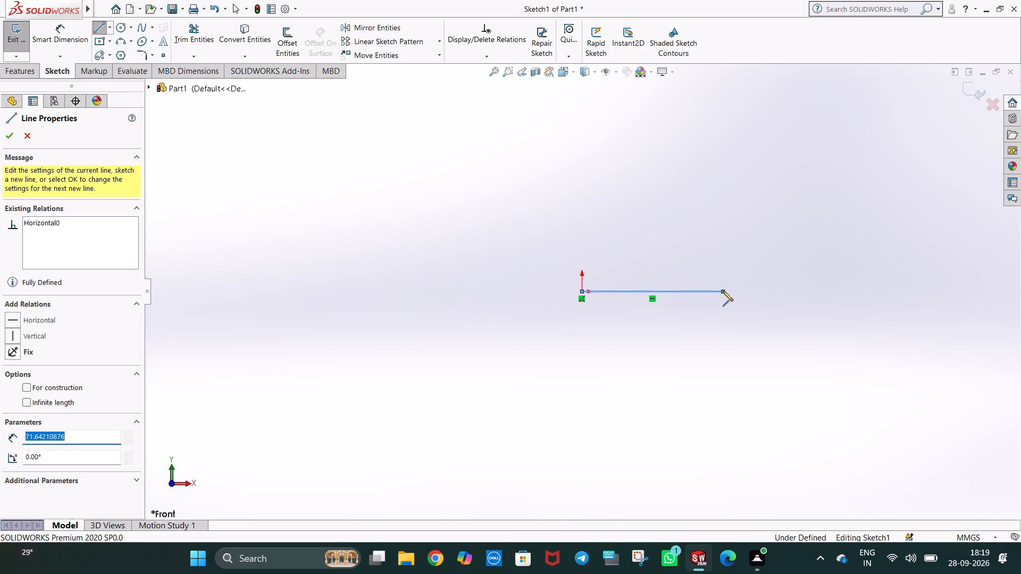
pyautogui.write('70')
pyautogui.press('Return')
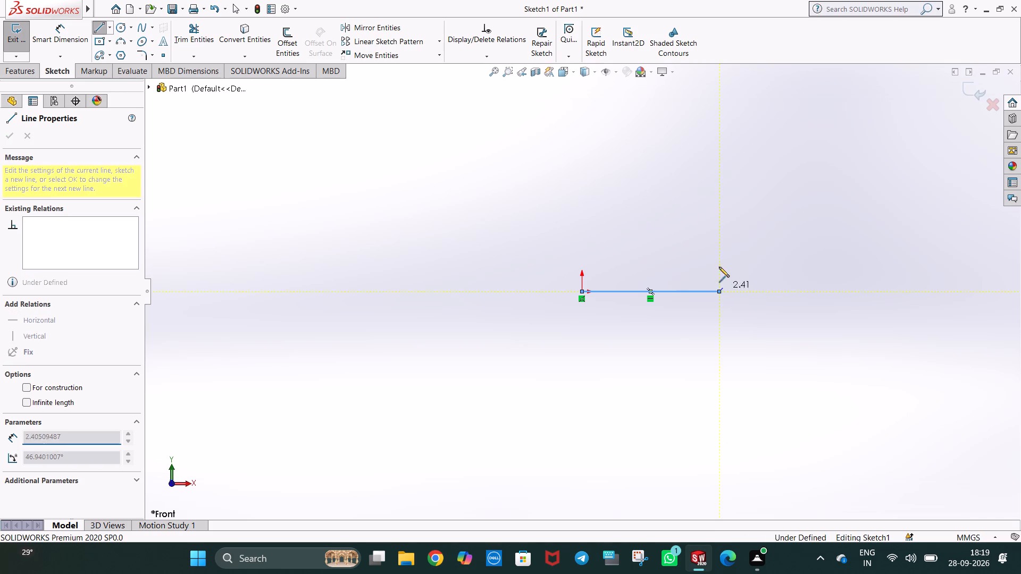
pyautogui.click(719, 251)
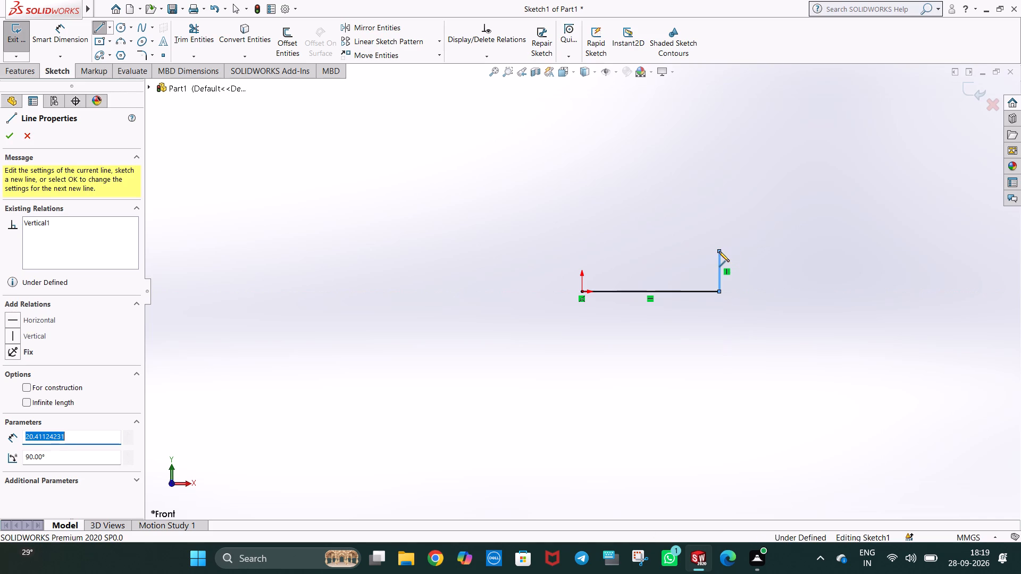
pyautogui.write('25')
pyautogui.press('Return')
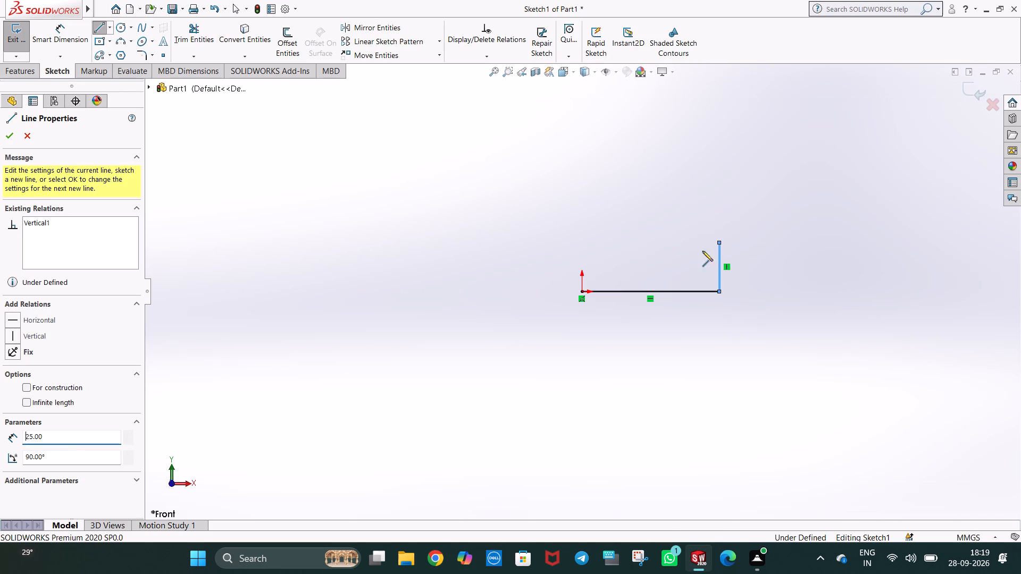
pyautogui.click(435, 242)
pyautogui.write('140')
pyautogui.press('Return')
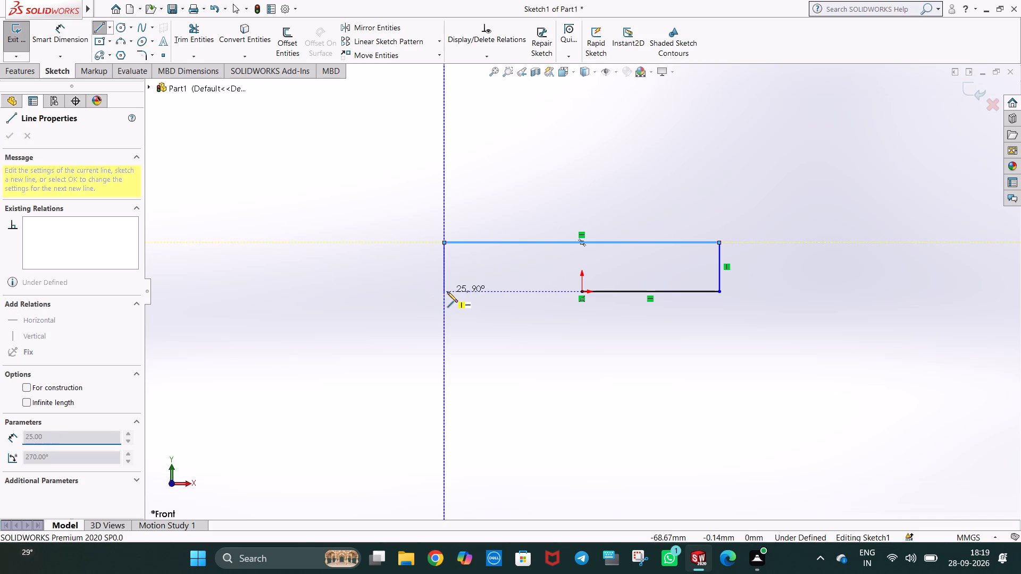
pyautogui.click(442, 292)
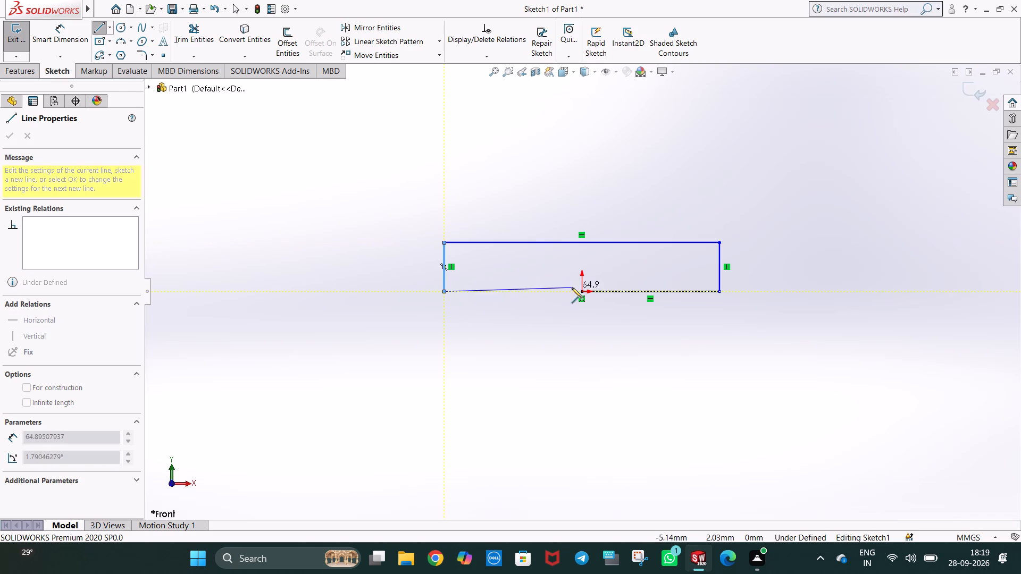
pyautogui.click(582, 290)
pyautogui.press('Escape')
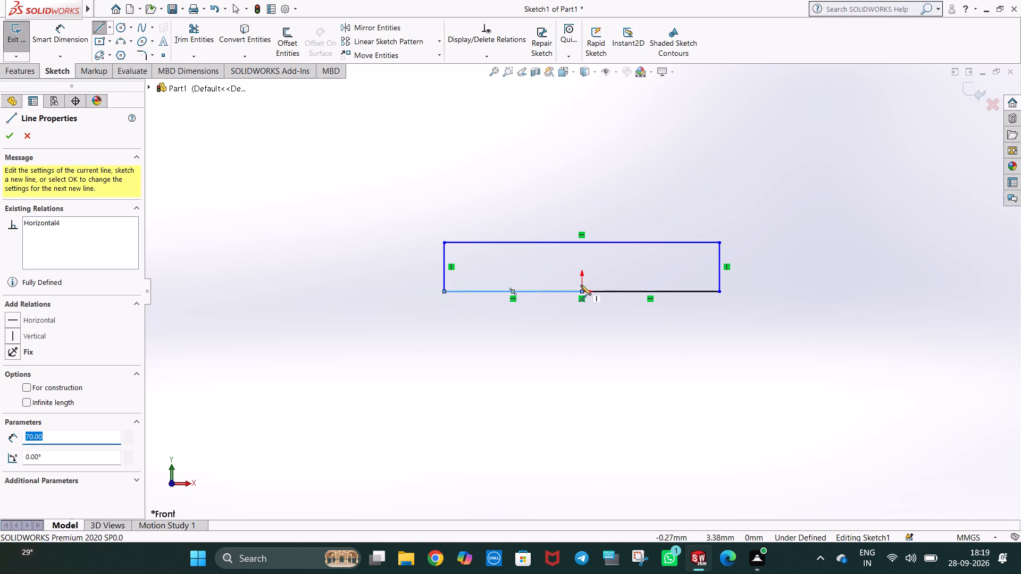
pyautogui.press('Escape')
pyautogui.press('Escape')
pyautogui.click(619, 366)
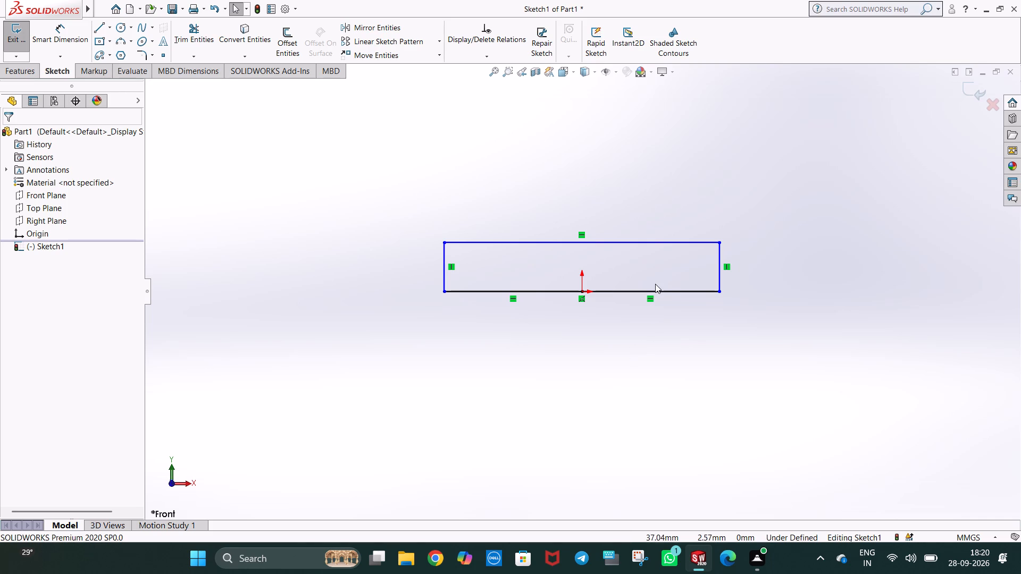
# Draw a 10 mm construction centerline along the rectangle's top edge, inward from its upper-right corner.
pyautogui.click(108, 26)
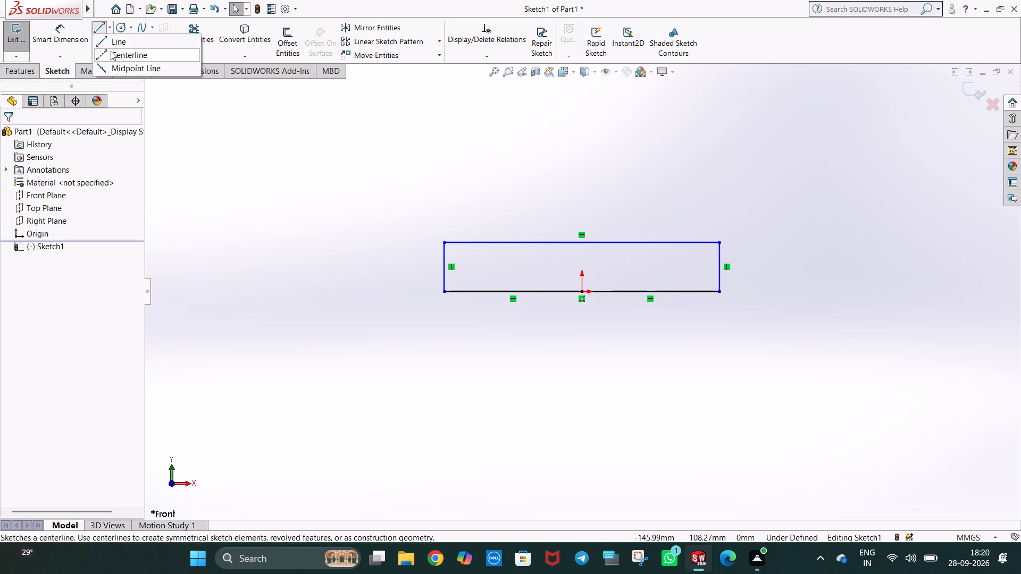
pyautogui.click(111, 51)
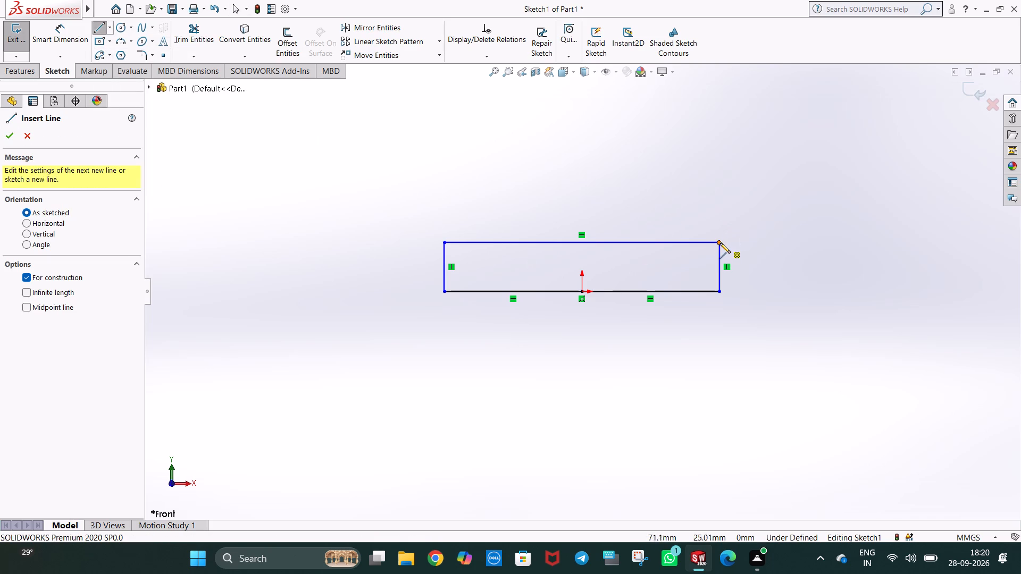
pyautogui.click(719, 243)
pyautogui.click(684, 241)
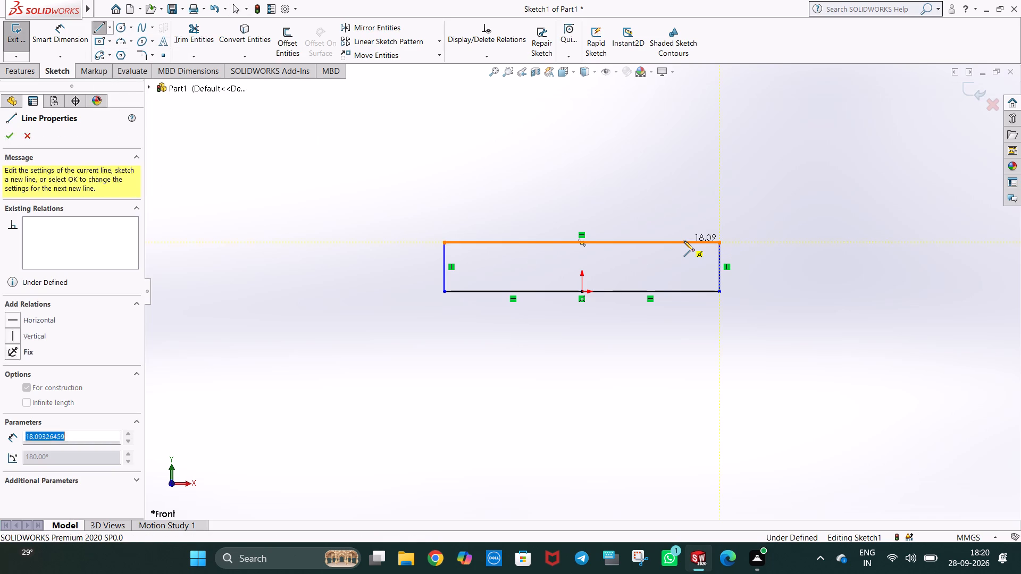
pyautogui.write('10')
pyautogui.press('Return')
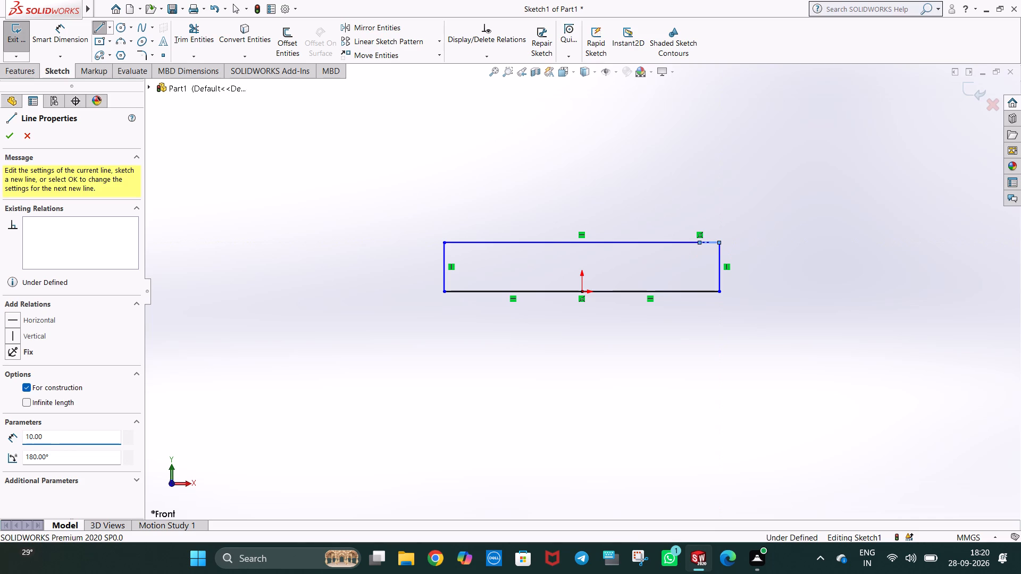
pyautogui.press('Escape')
pyautogui.press('Escape')
pyautogui.click(667, 212)
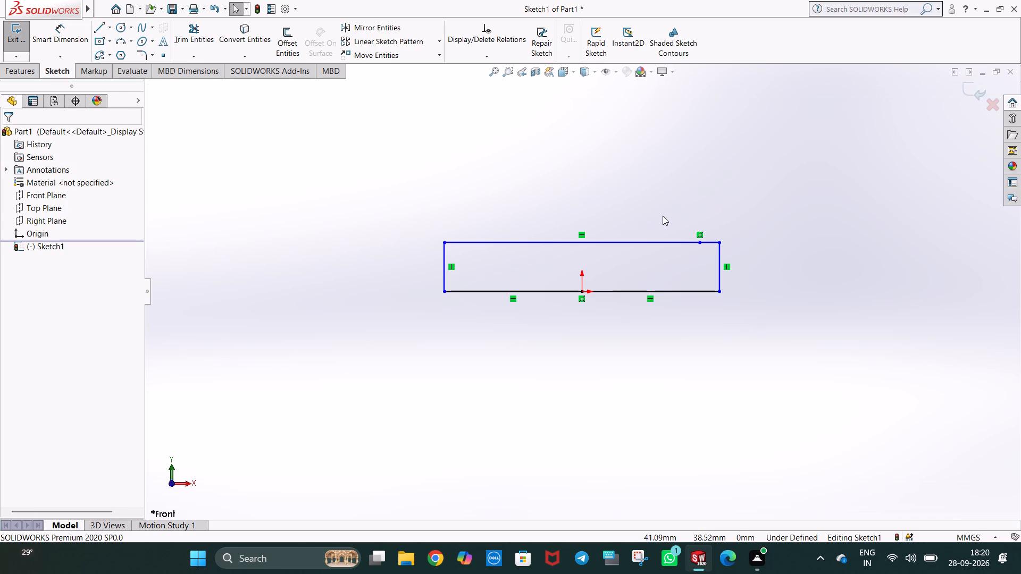
pyautogui.press('Escape')
pyautogui.click(712, 119)
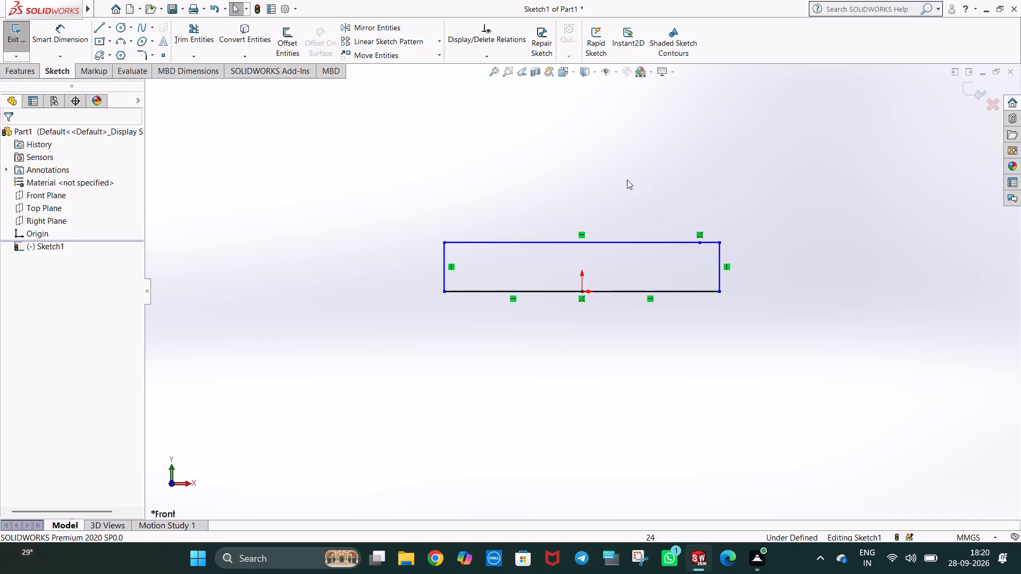
# Draw a 110 mm vertical line upward from the inner end of the 10 mm centerline.
pyautogui.scroll(2, 614, 151)
pyautogui.scroll(-1, 630, 178)
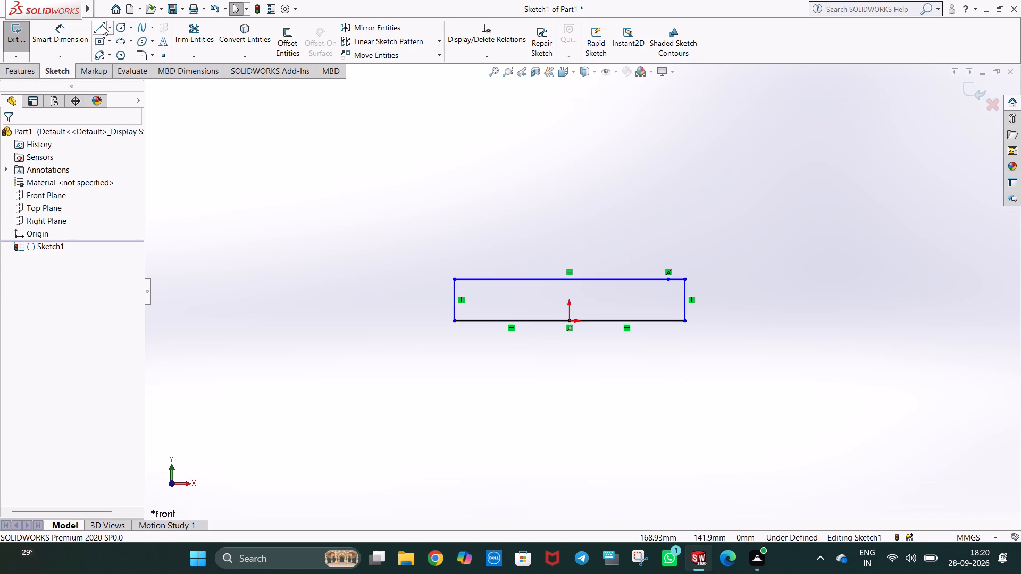
pyautogui.click(103, 26)
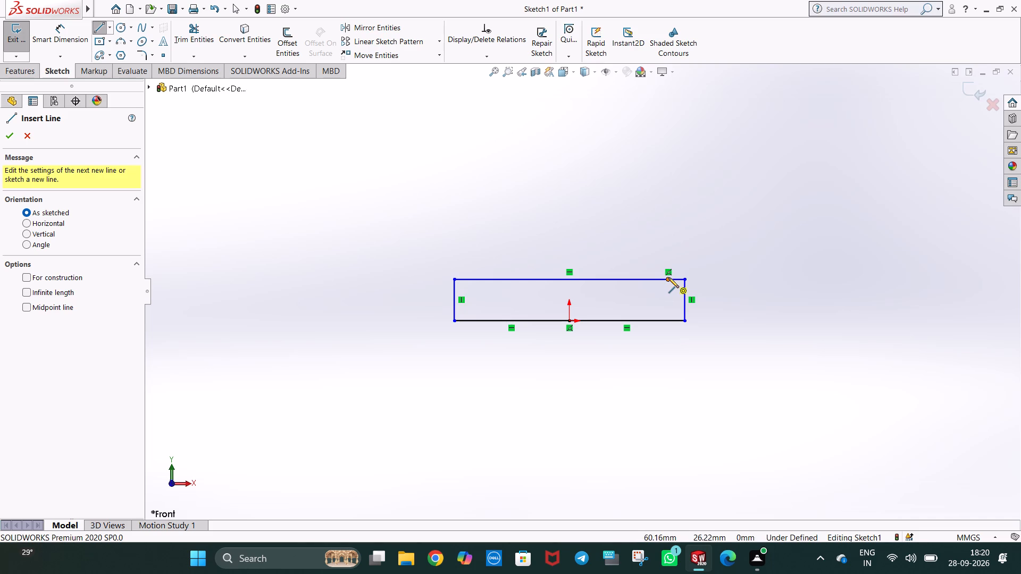
pyautogui.click(668, 279)
pyautogui.scroll(2, 672, 90)
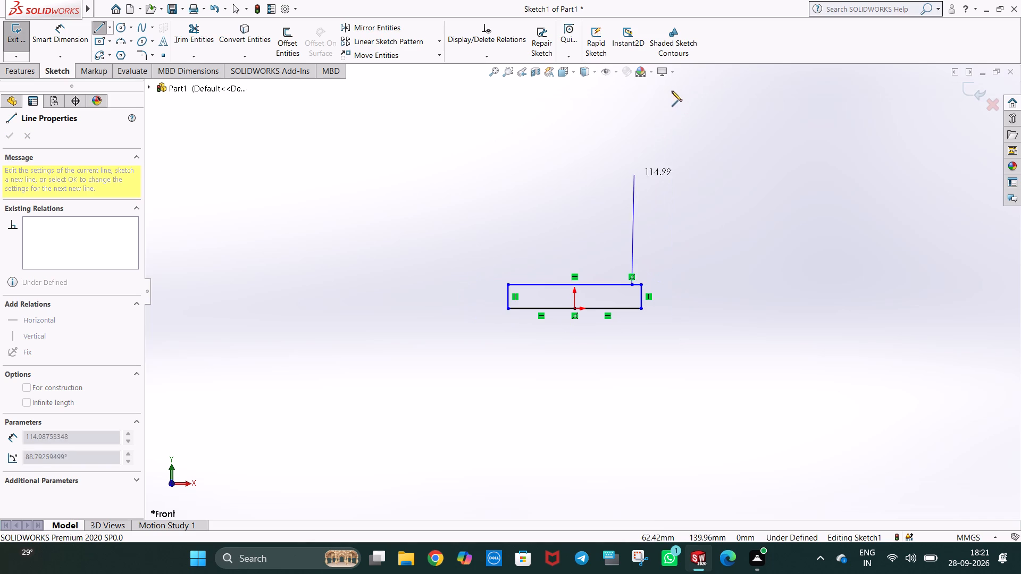
pyautogui.scroll(1, 672, 91)
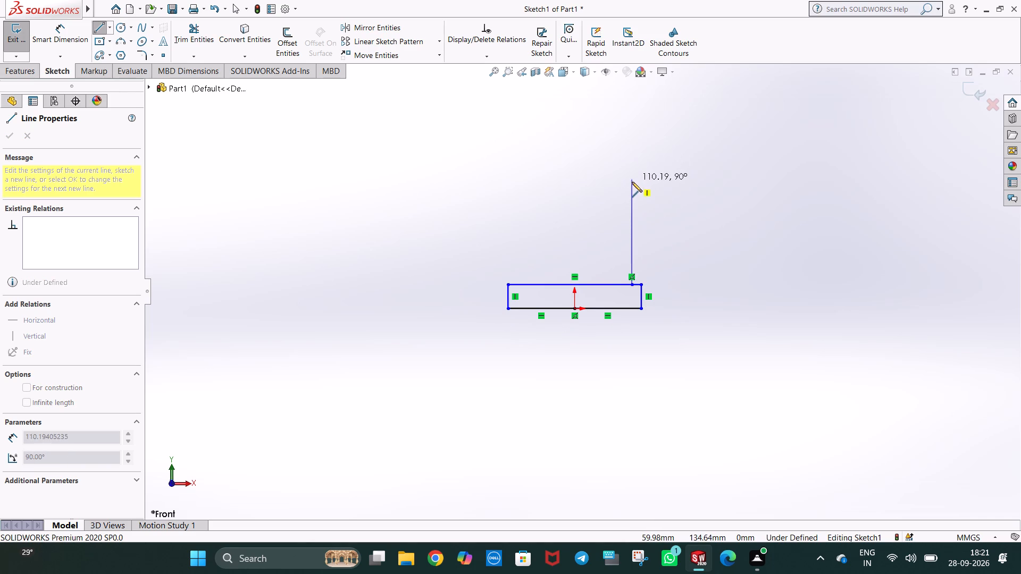
pyautogui.scroll(-3, 632, 185)
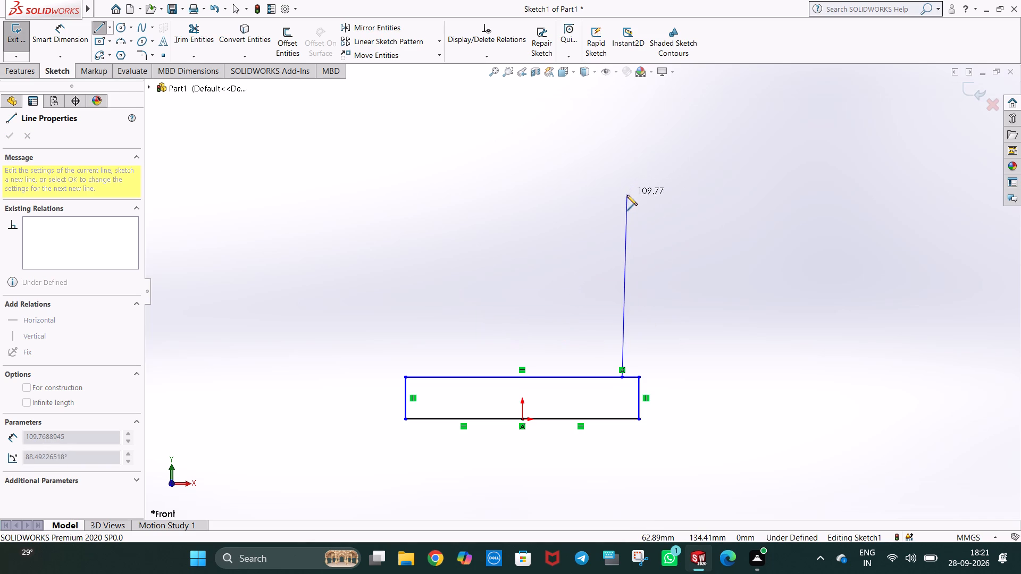
pyautogui.click(624, 199)
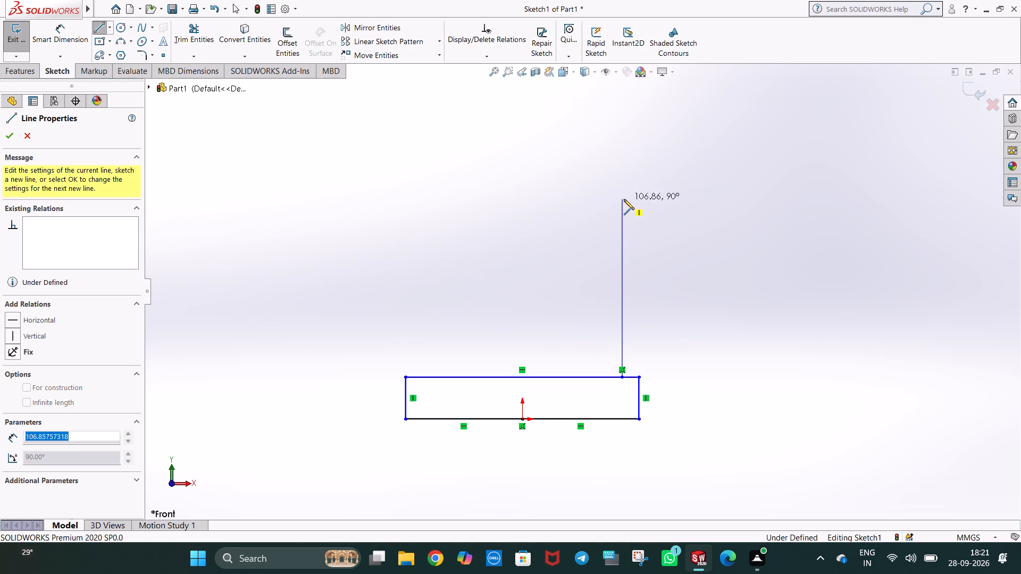
pyautogui.write('110')
pyautogui.press('Return')
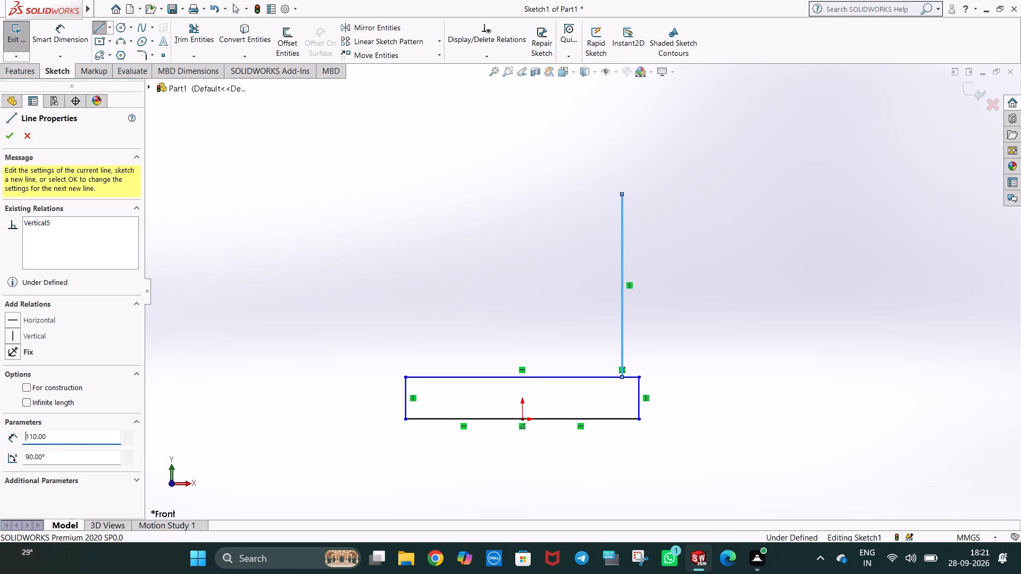
pyautogui.click(624, 199)
pyautogui.press('Escape')
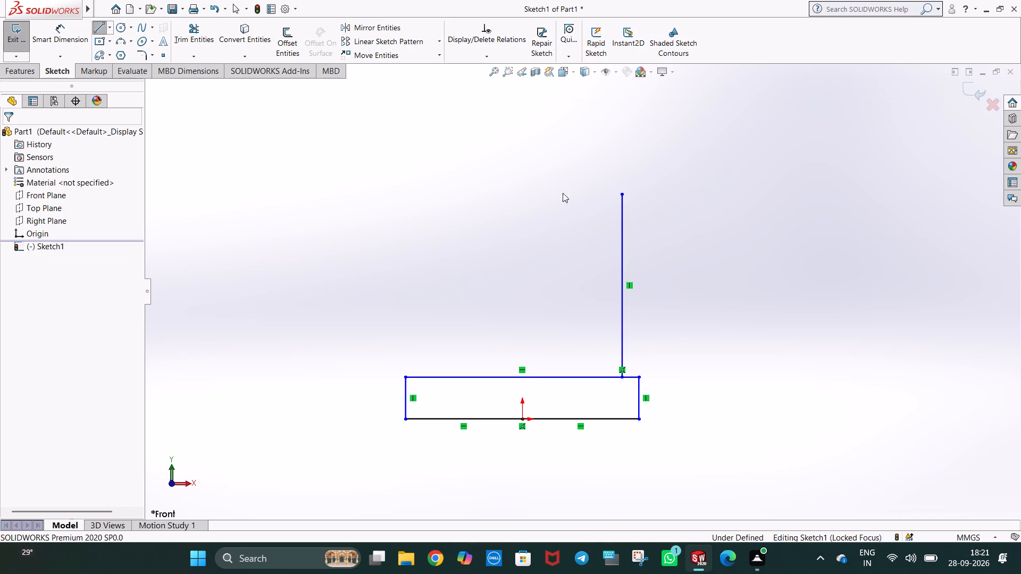
pyautogui.click(483, 193)
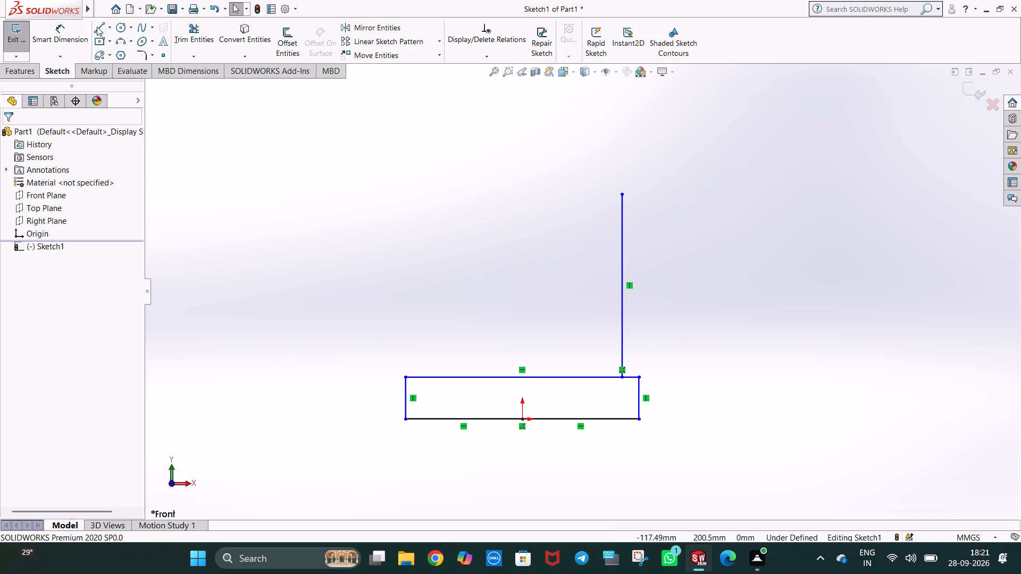
# Draw a 95 mm horizontal line leftward from the top end of the 110 mm vertical line.
pyautogui.click(99, 26)
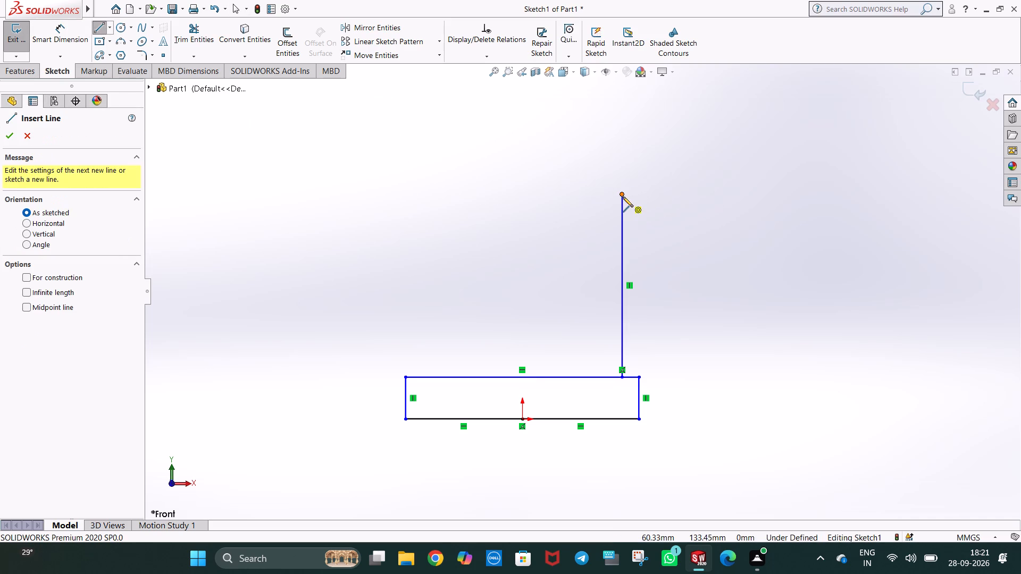
pyautogui.click(621, 193)
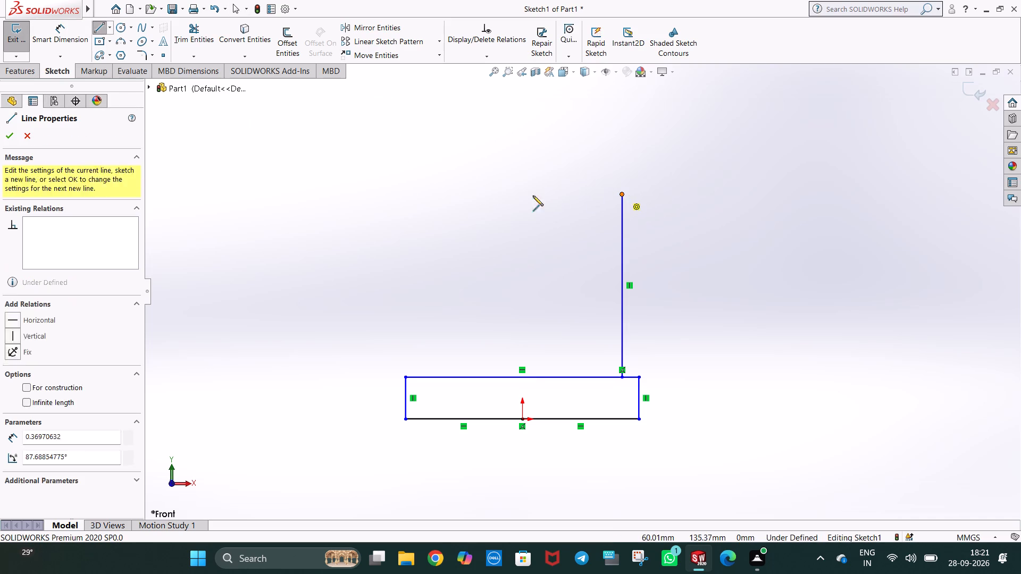
pyautogui.click(419, 191)
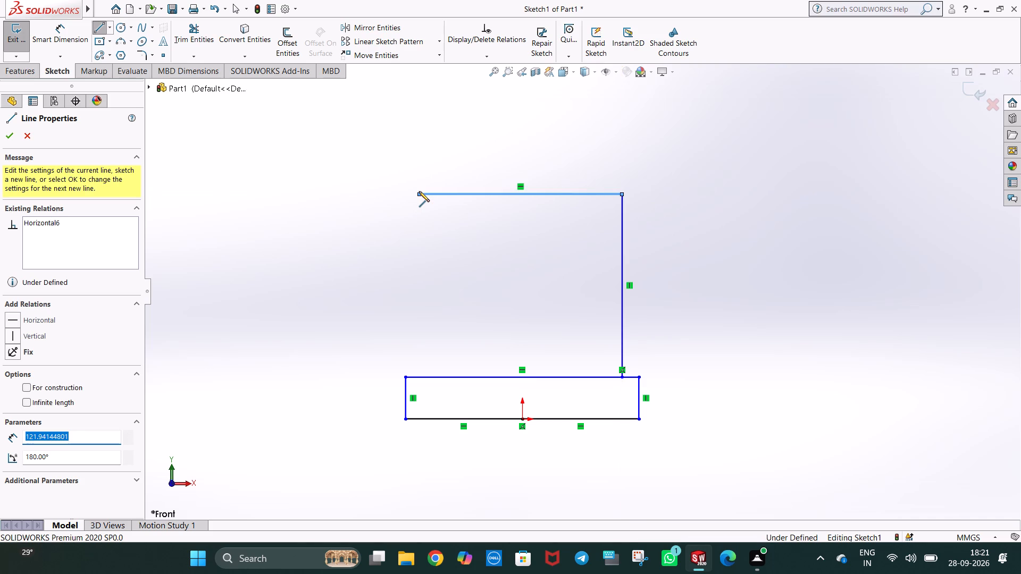
pyautogui.write('90')
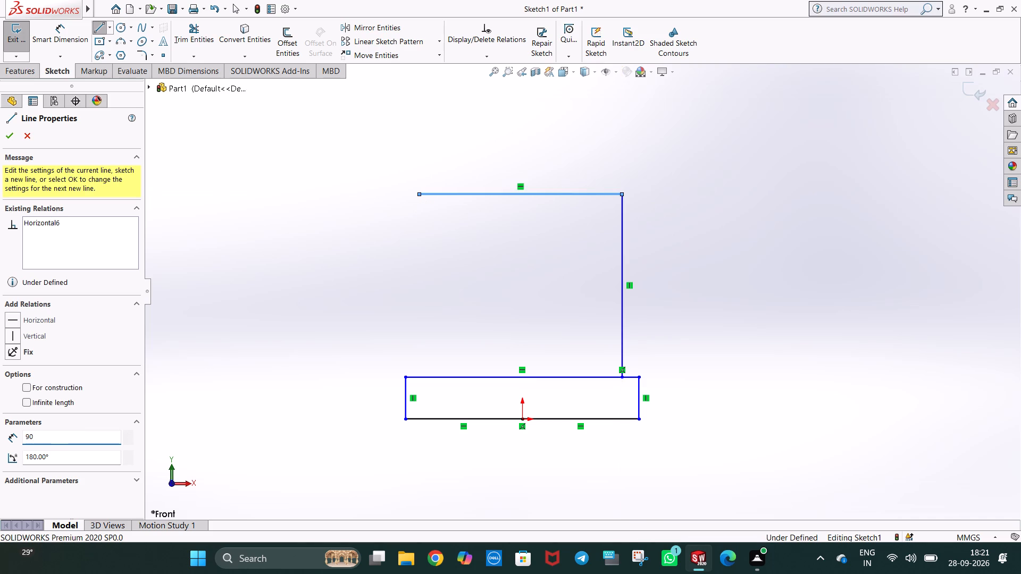
pyautogui.write('.5')
pyautogui.press('BackSpace')
pyautogui.press('BackSpace')
pyautogui.press('BackSpace')
pyautogui.press('5')
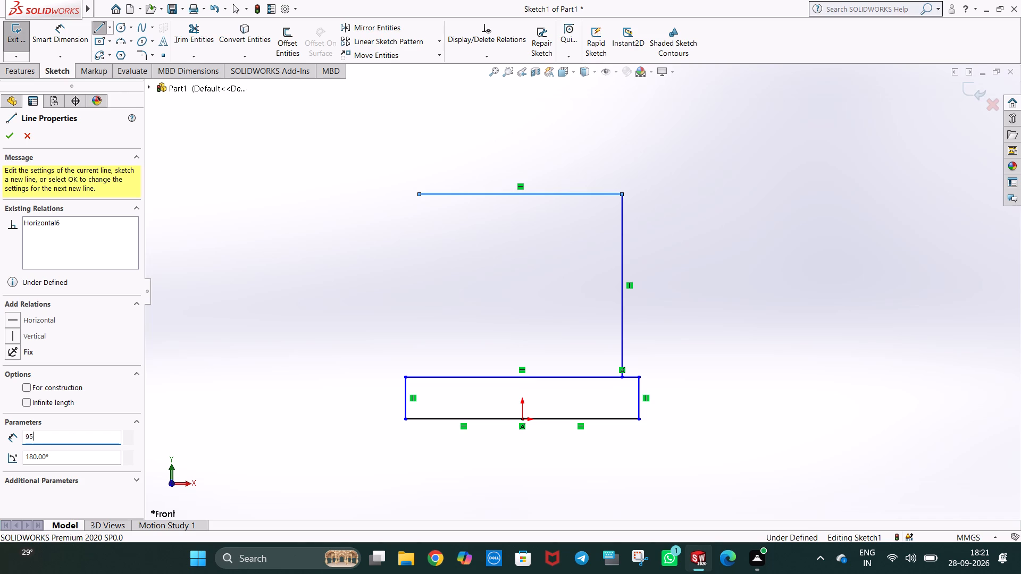
pyautogui.click(419, 191)
pyautogui.press('Escape')
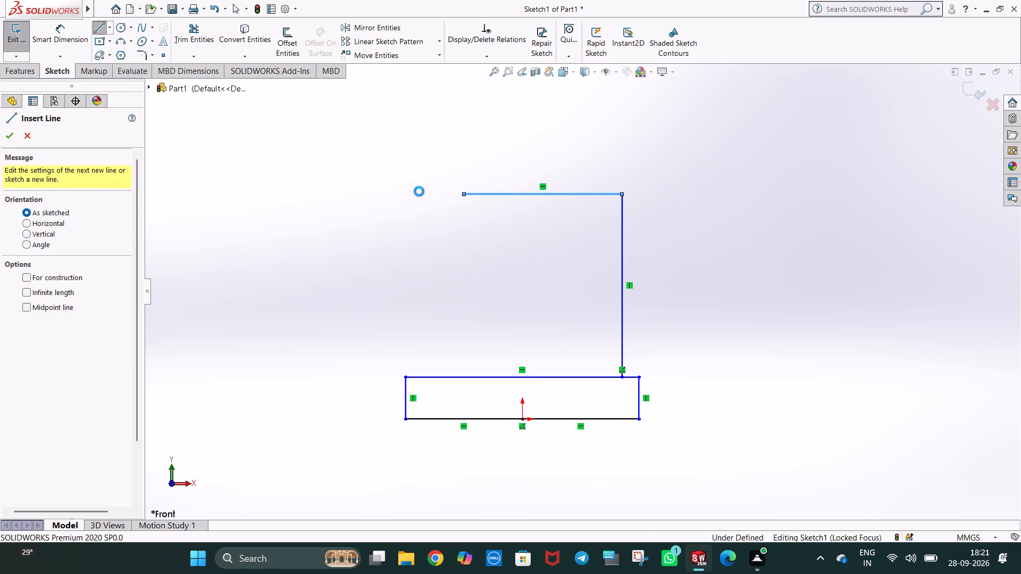
pyautogui.click(543, 217)
pyautogui.click(553, 194)
pyautogui.press('Escape')
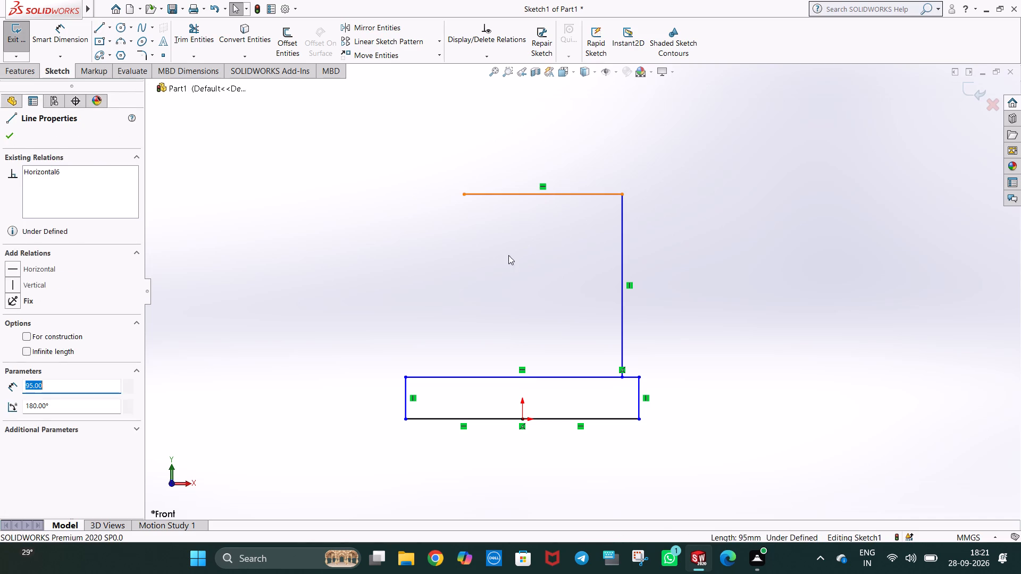
pyautogui.click(503, 261)
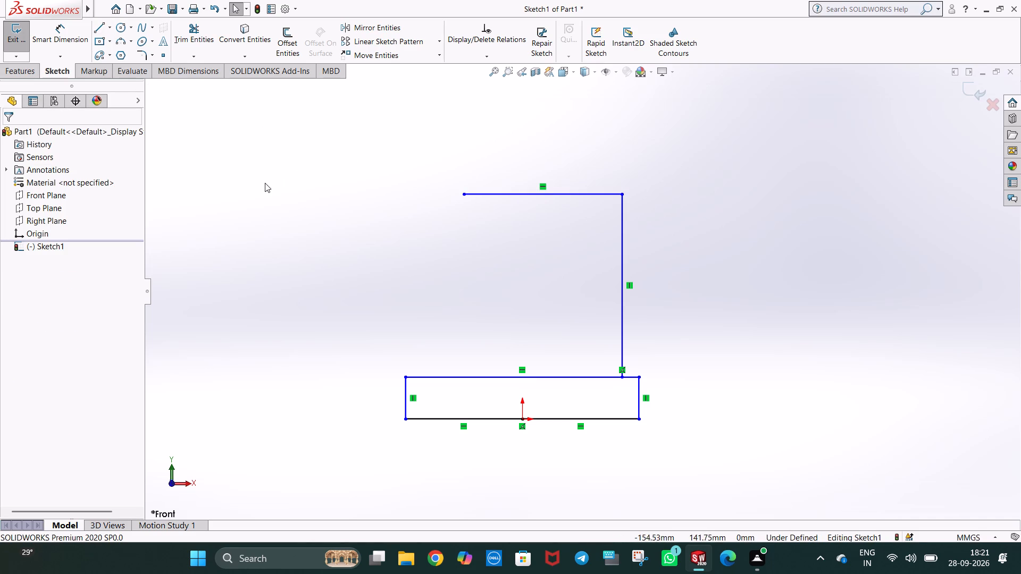
# Draw a 20 mm vertical line upward from the left end of the 95 mm horizontal line.
pyautogui.click(94, 30)
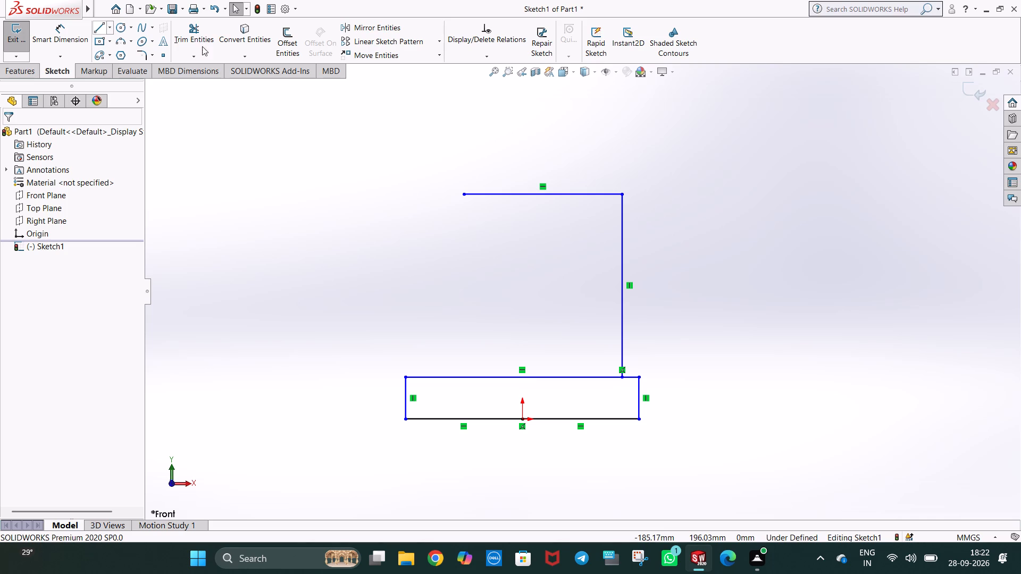
pyautogui.click(464, 193)
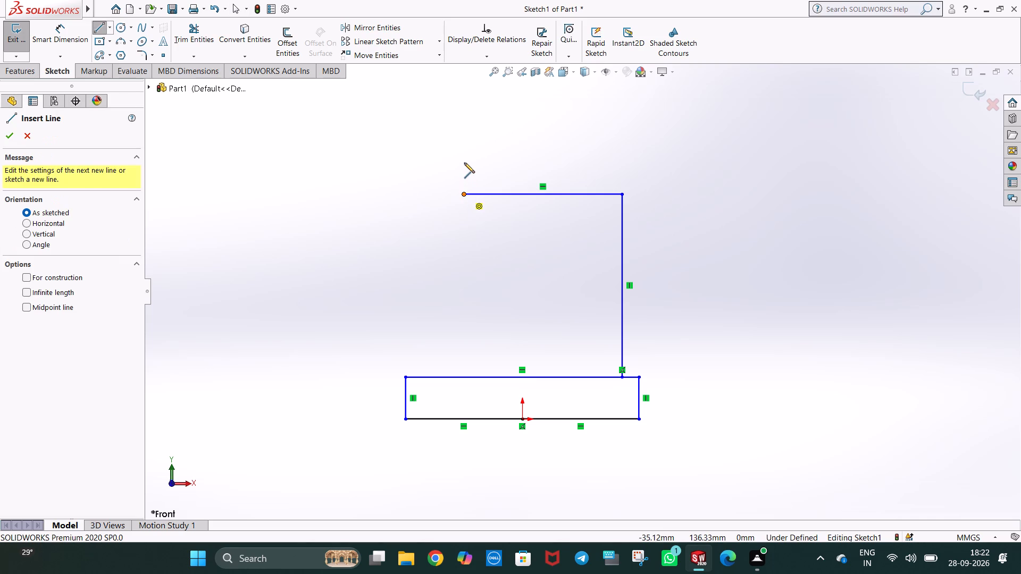
pyautogui.click(464, 160)
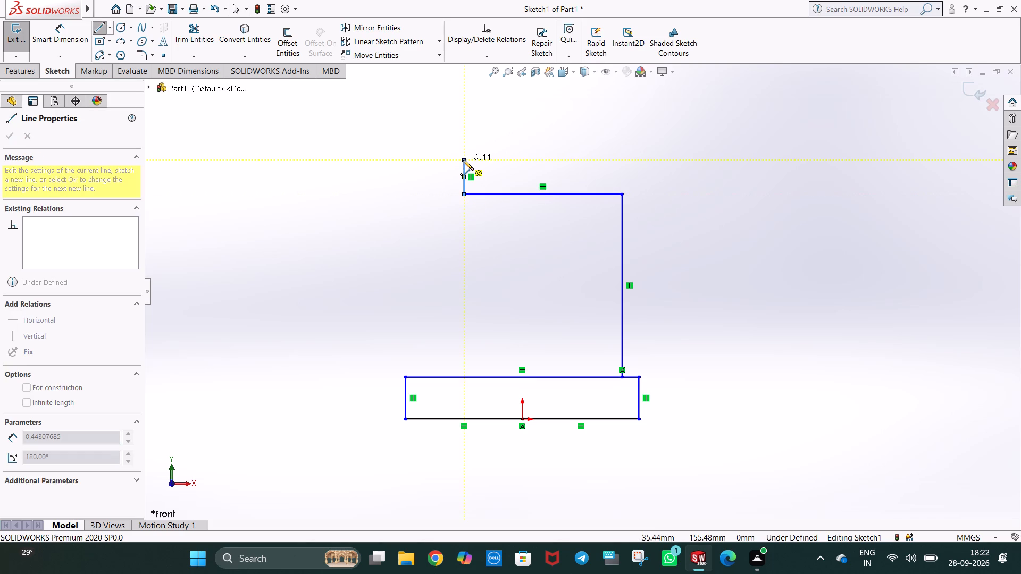
pyautogui.press('Escape')
pyautogui.press('Escape')
pyautogui.click(464, 166)
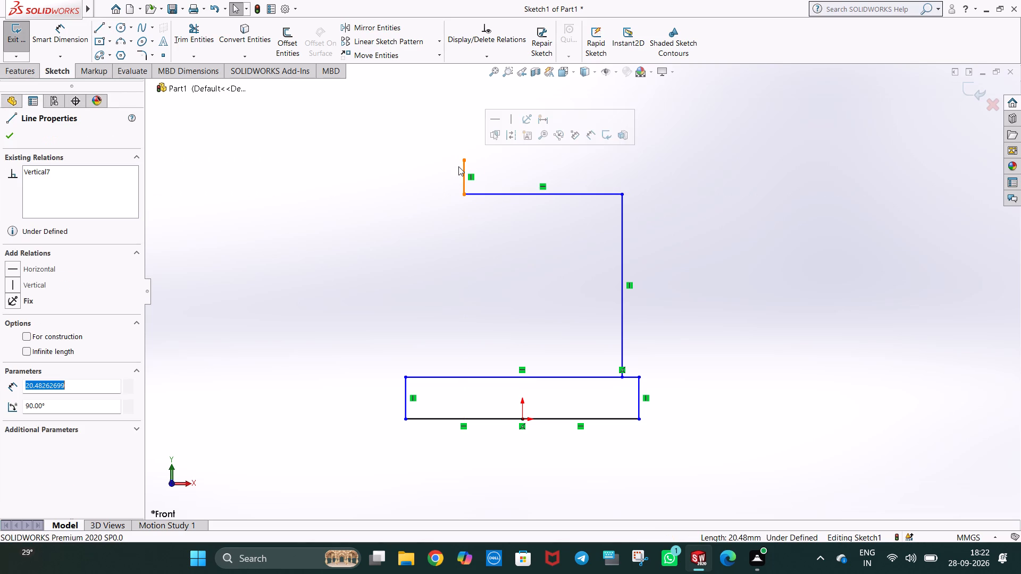
pyautogui.write('20')
pyautogui.press('Return')
pyautogui.press('Escape')
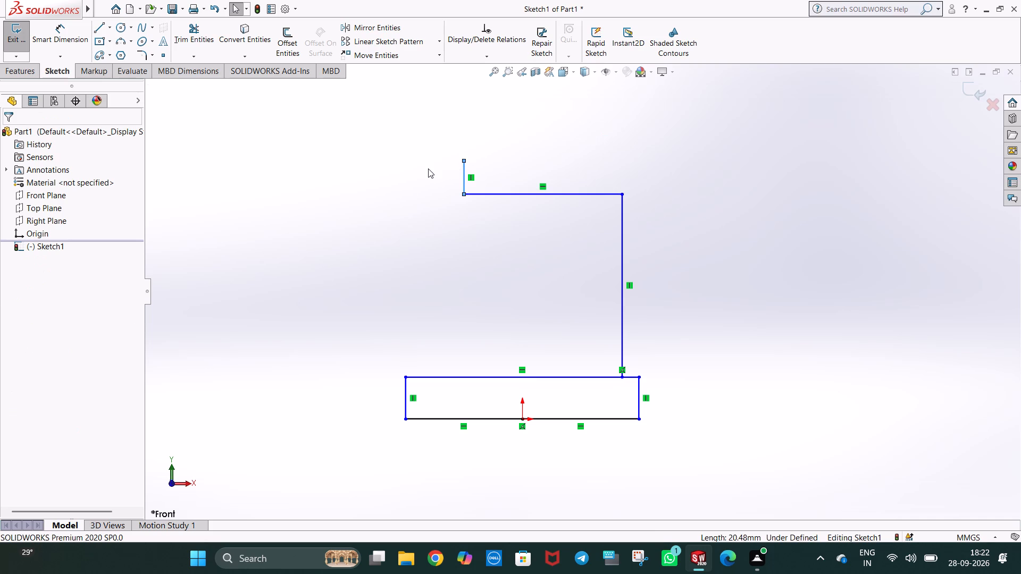
pyautogui.click(428, 168)
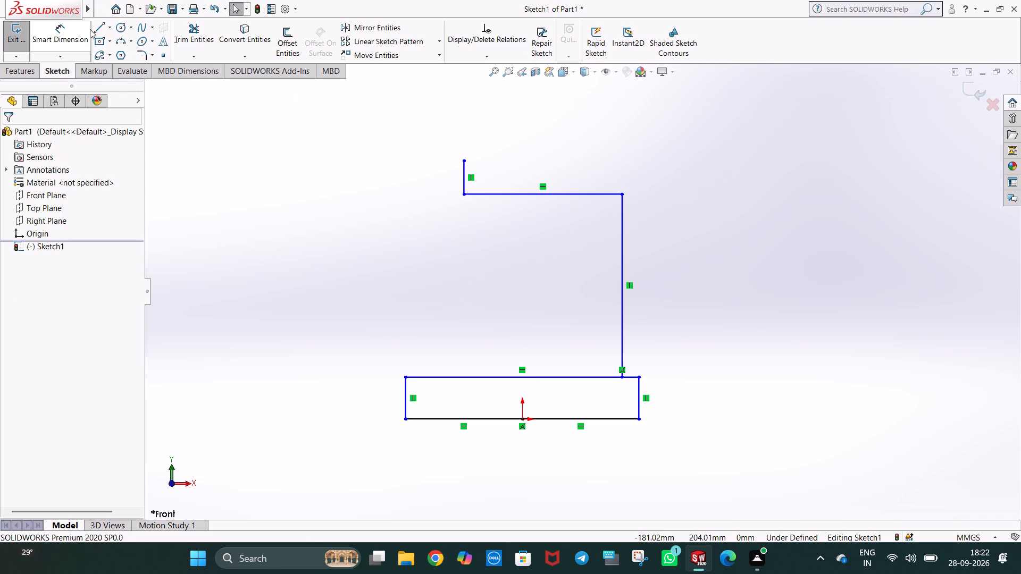
# Draw a 73 mm horizontal line rightward from the top of the 20 mm vertical line.
pyautogui.click(96, 29)
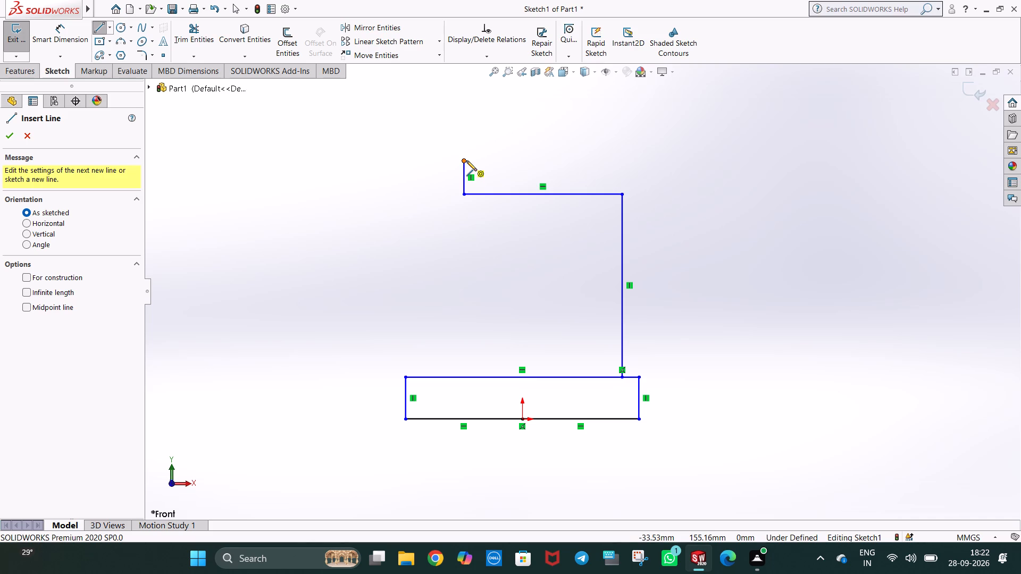
pyautogui.click(464, 161)
pyautogui.click(583, 159)
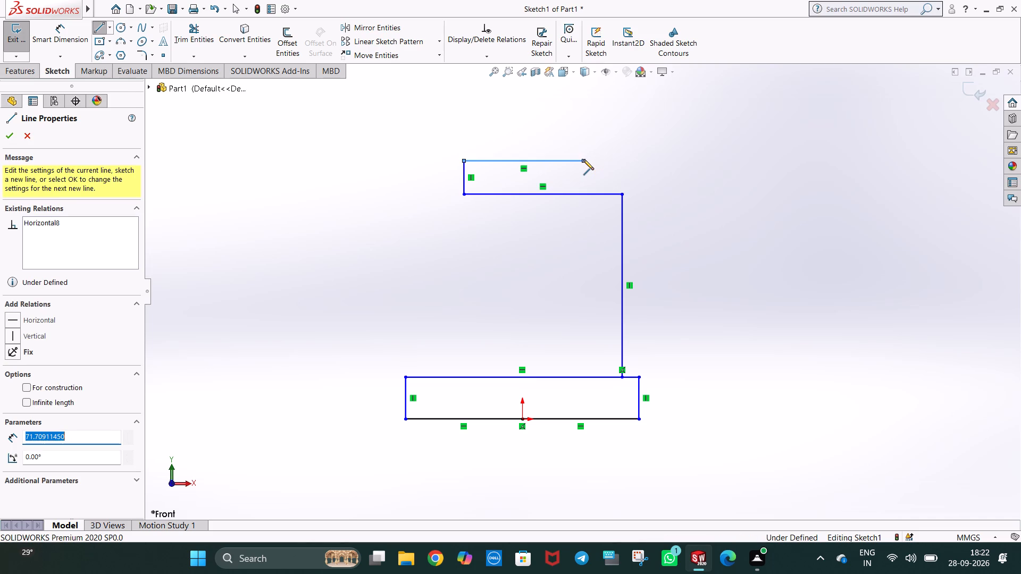
pyautogui.write('73')
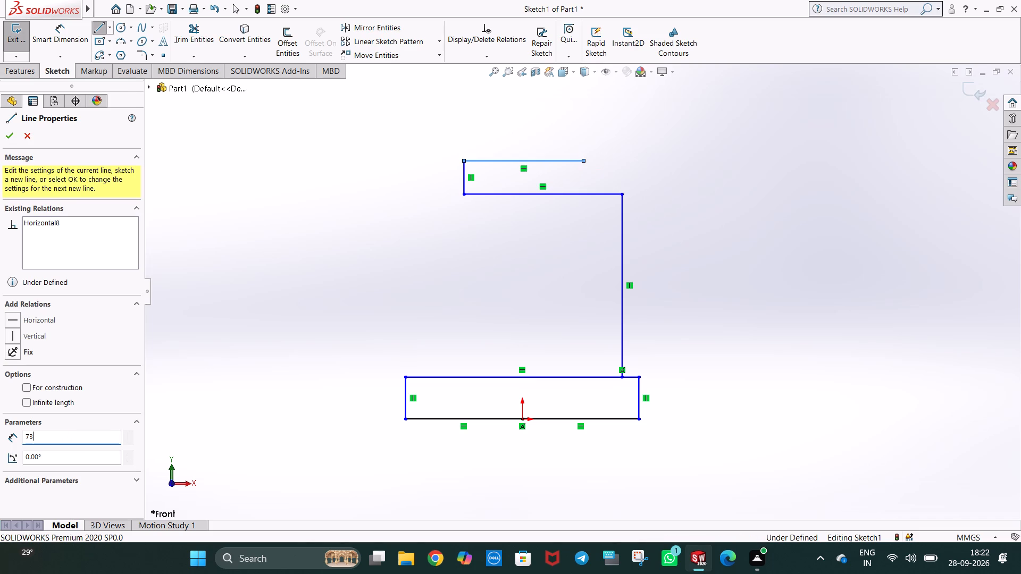
pyautogui.press('Return')
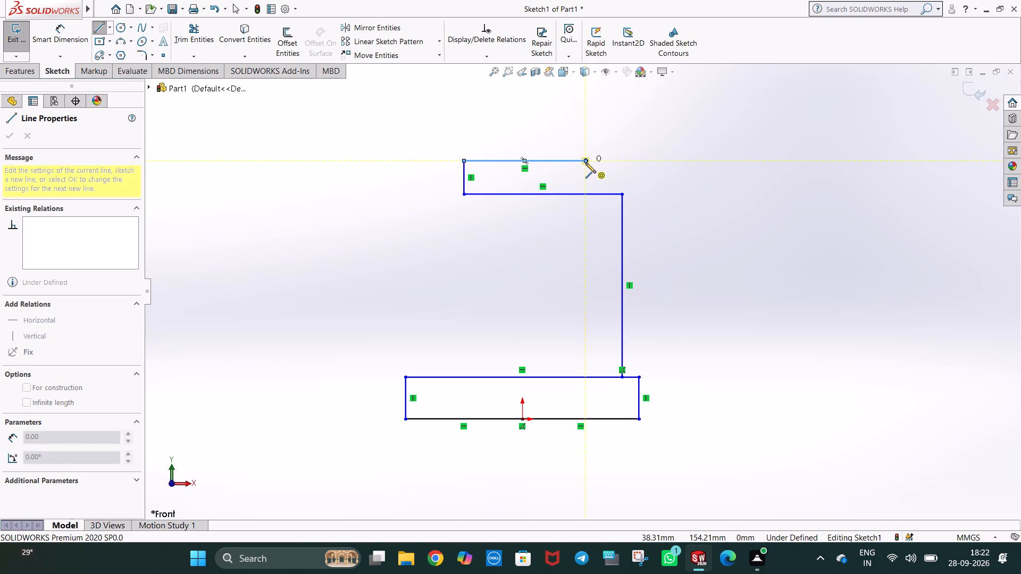
pyautogui.click(585, 161)
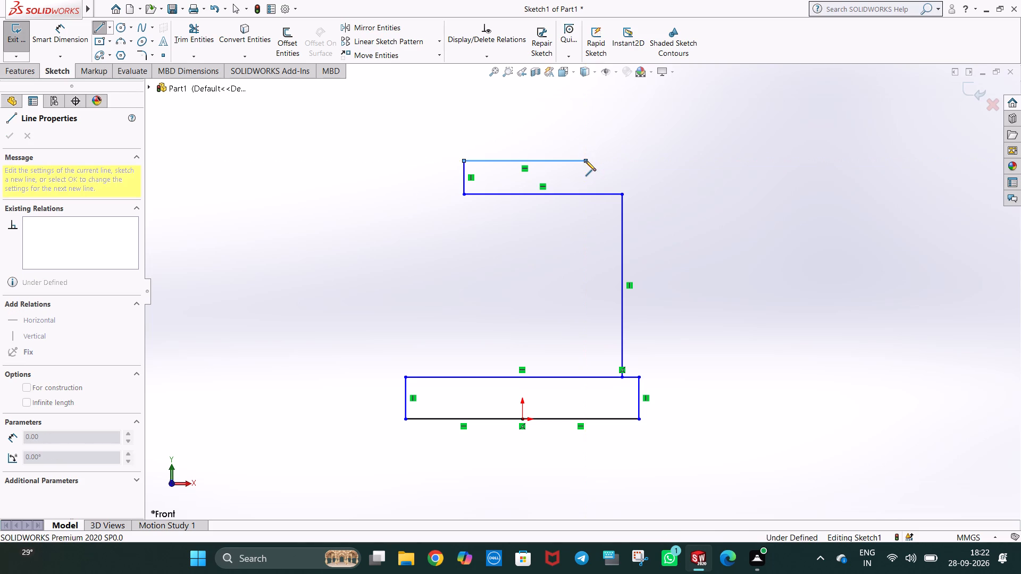
pyautogui.press('Escape')
pyautogui.press('Escape')
pyautogui.click(600, 174)
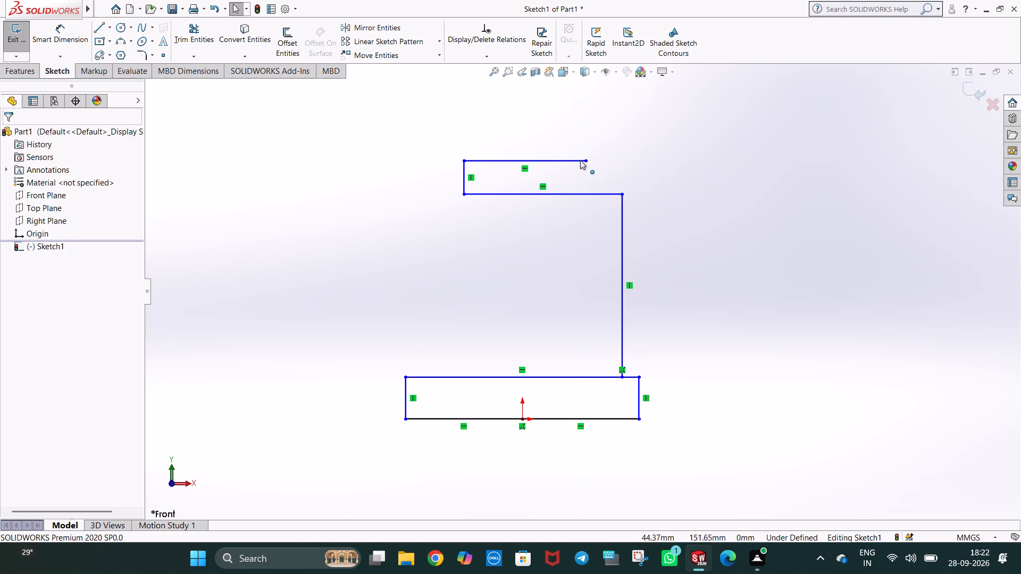
# Draw a circle of radius 10 mm centred on the right end of the 73 mm line.
pyautogui.click(124, 29)
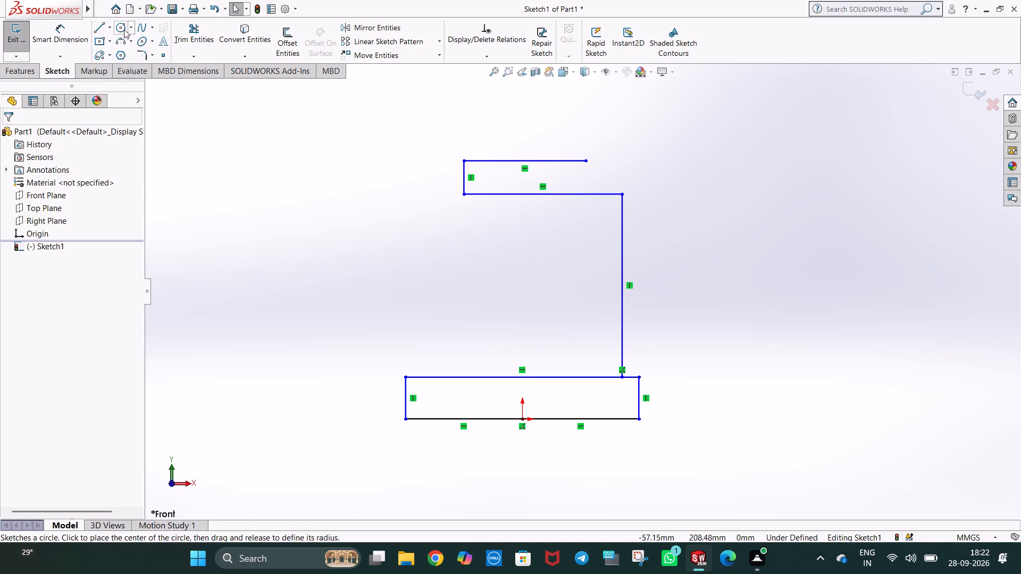
pyautogui.click(585, 159)
pyautogui.click(599, 185)
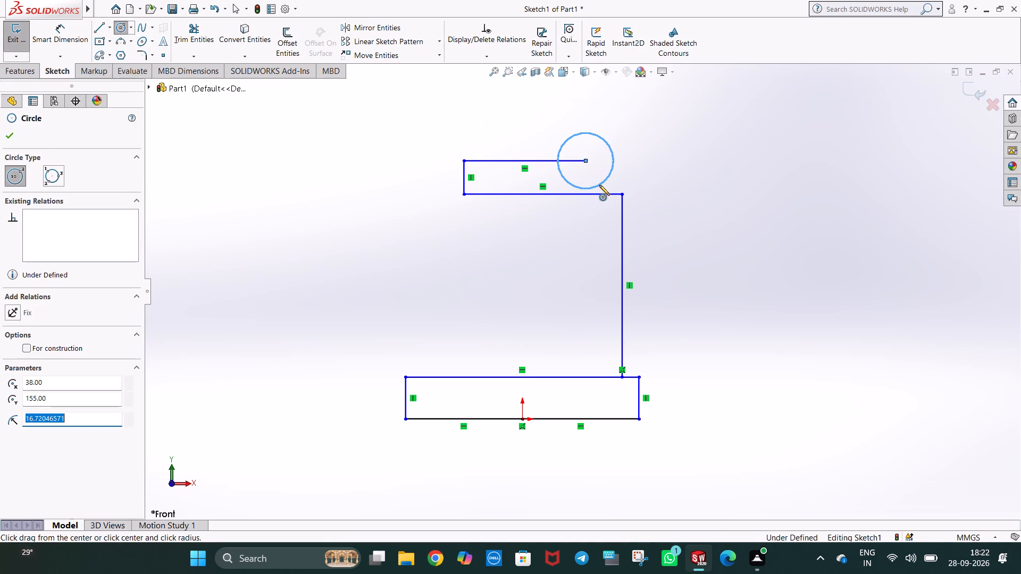
pyautogui.write('10')
pyautogui.press('Return')
pyautogui.press('Escape')
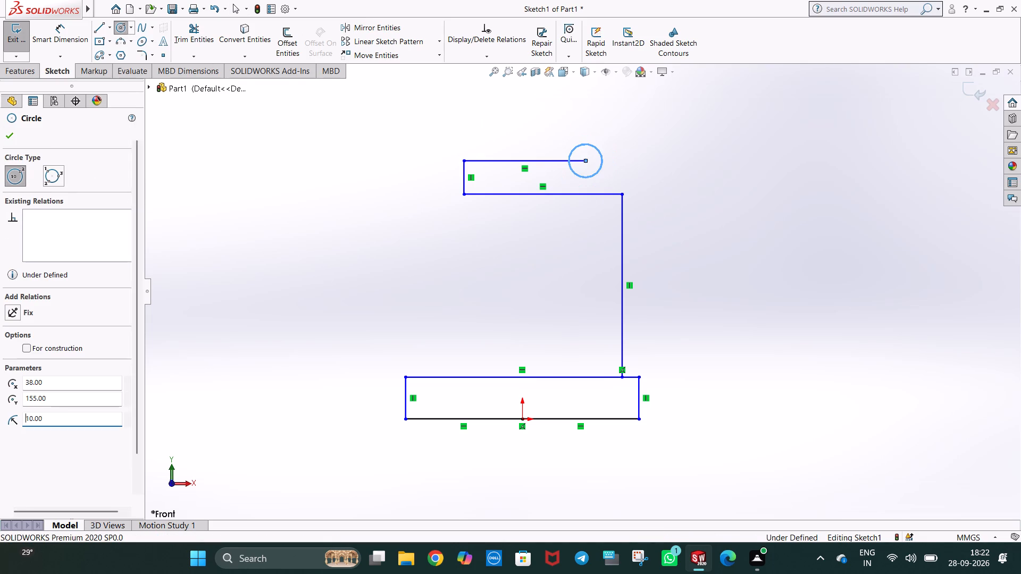
pyautogui.press('Escape')
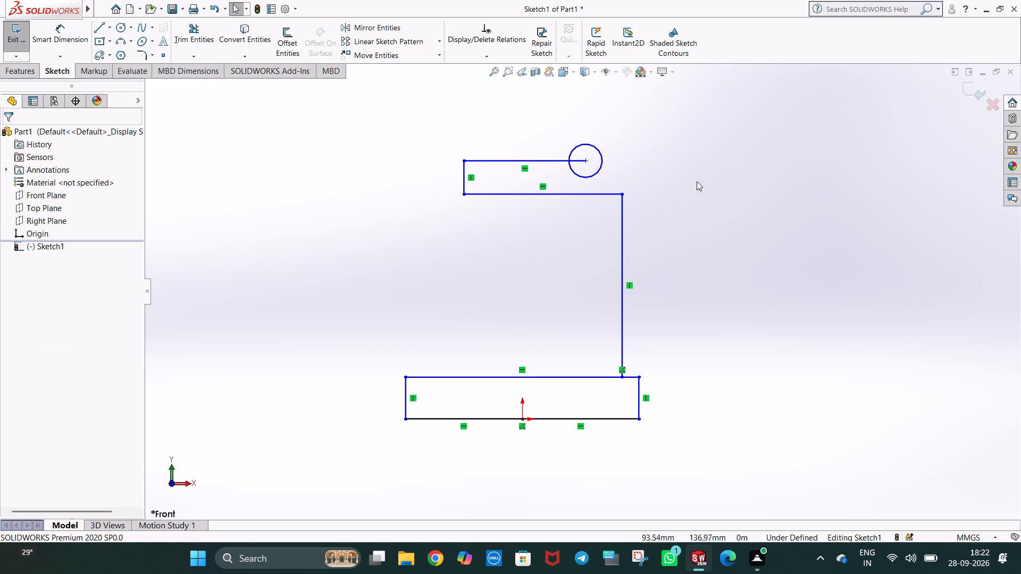
pyautogui.click(711, 175)
pyautogui.click(593, 173)
pyautogui.press('Escape')
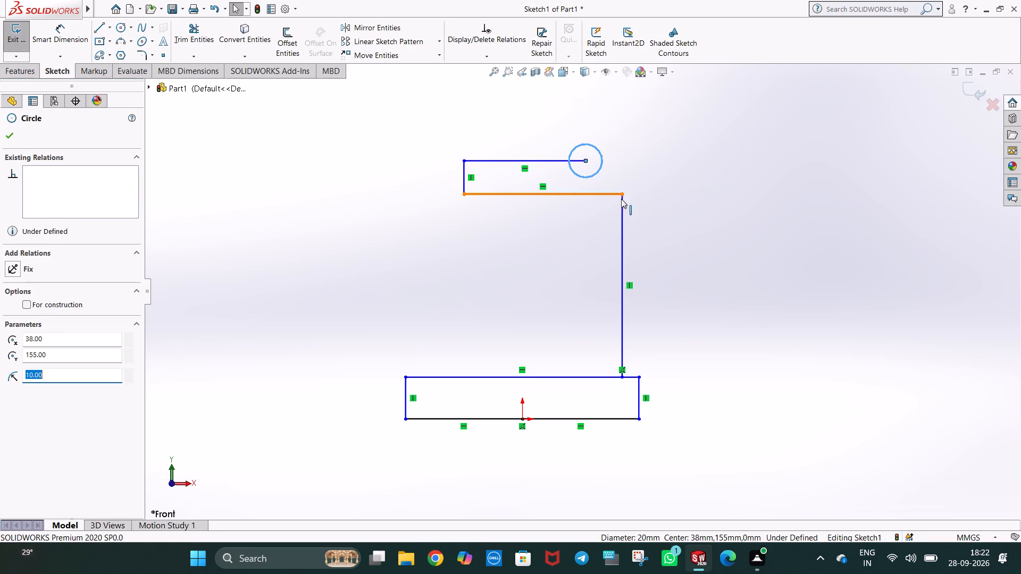
pyautogui.press('Escape')
pyautogui.click(652, 180)
# Draw connected lines from the circle's right quadrant: 22 mm right, 20 mm down, and 10 mm back to the top of the 110 mm line.
pyautogui.click(104, 28)
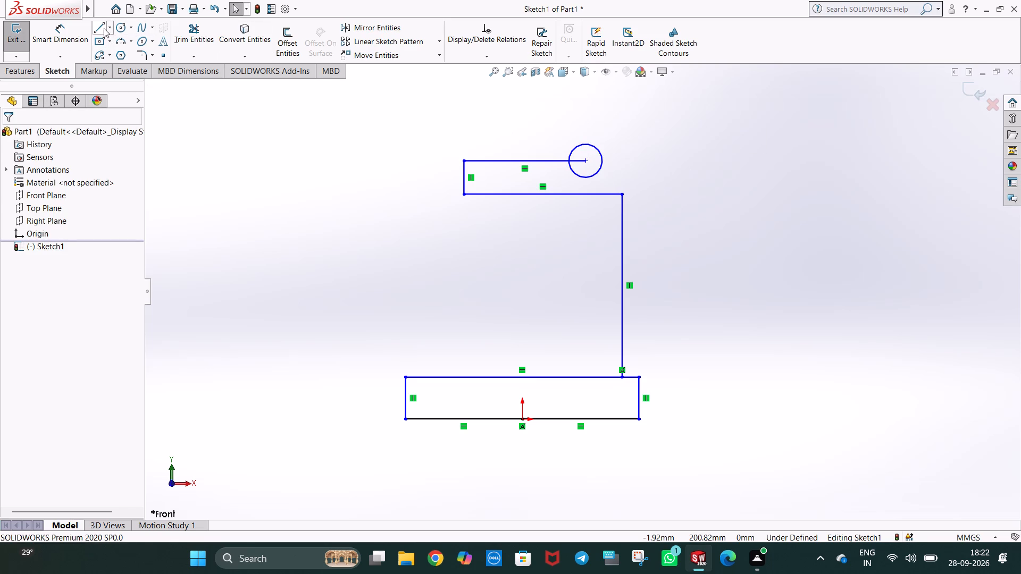
pyautogui.click(601, 161)
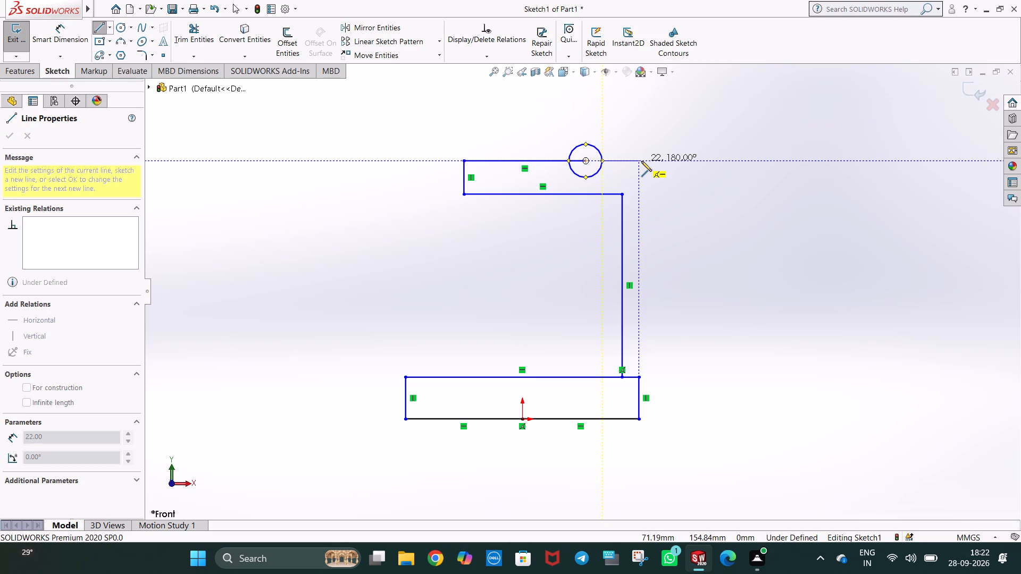
pyautogui.click(638, 161)
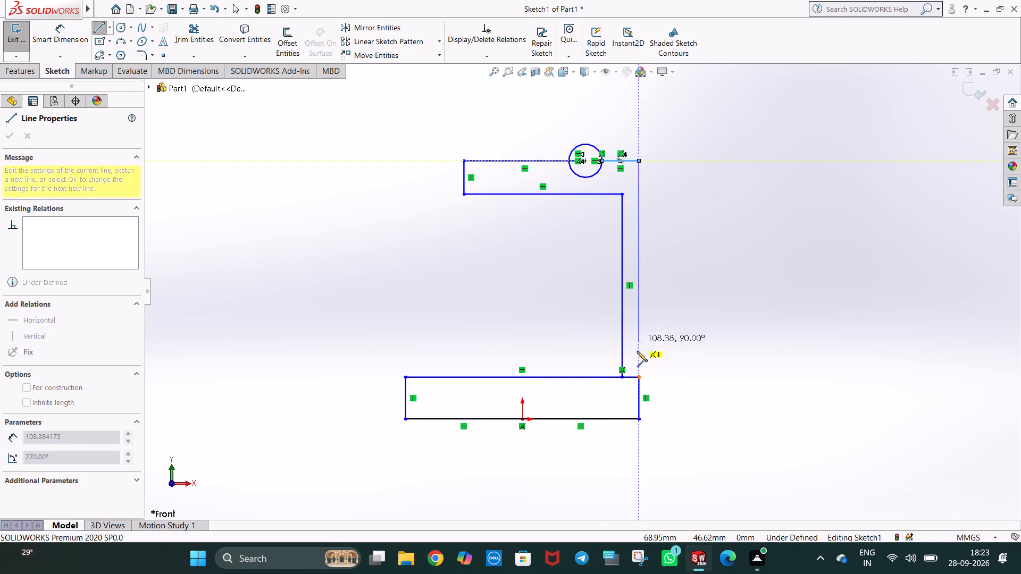
pyautogui.click(639, 195)
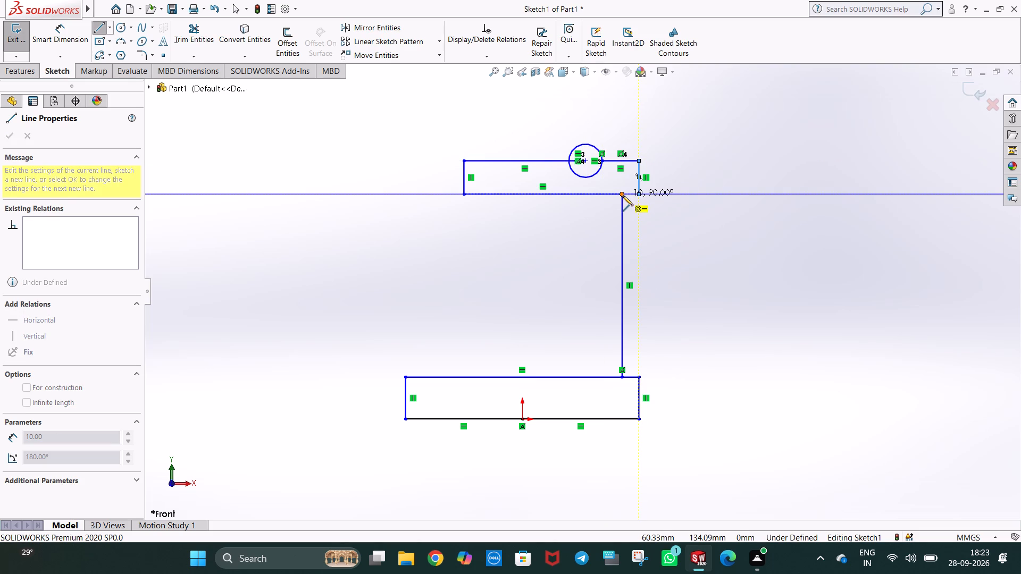
pyautogui.click(623, 196)
pyautogui.press('Escape')
pyautogui.press('Escape')
pyautogui.click(678, 242)
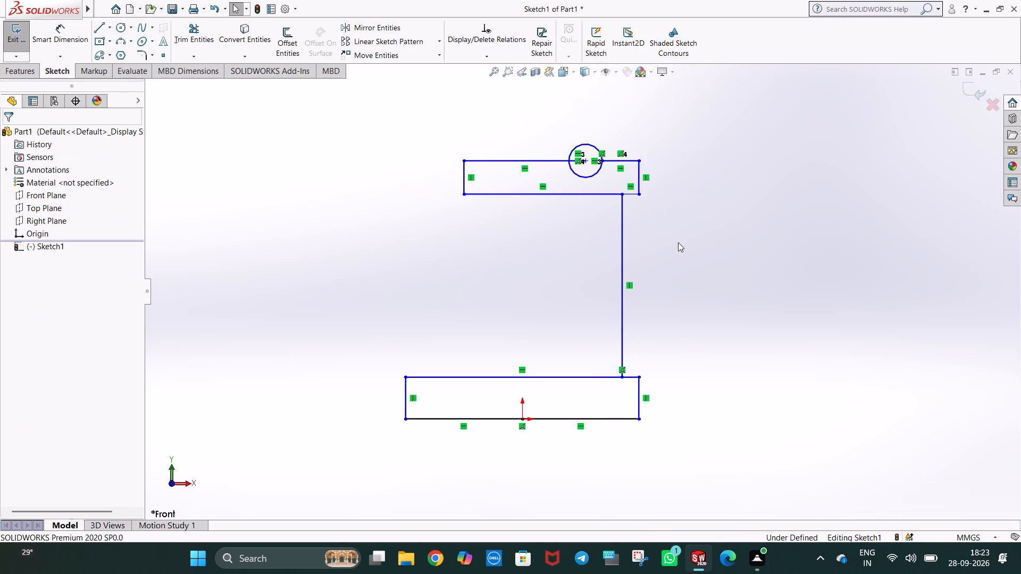
# Delete the 95 mm horizontal line along the bottom of the upper section.
pyautogui.click(592, 195)
pyautogui.press('Delete')
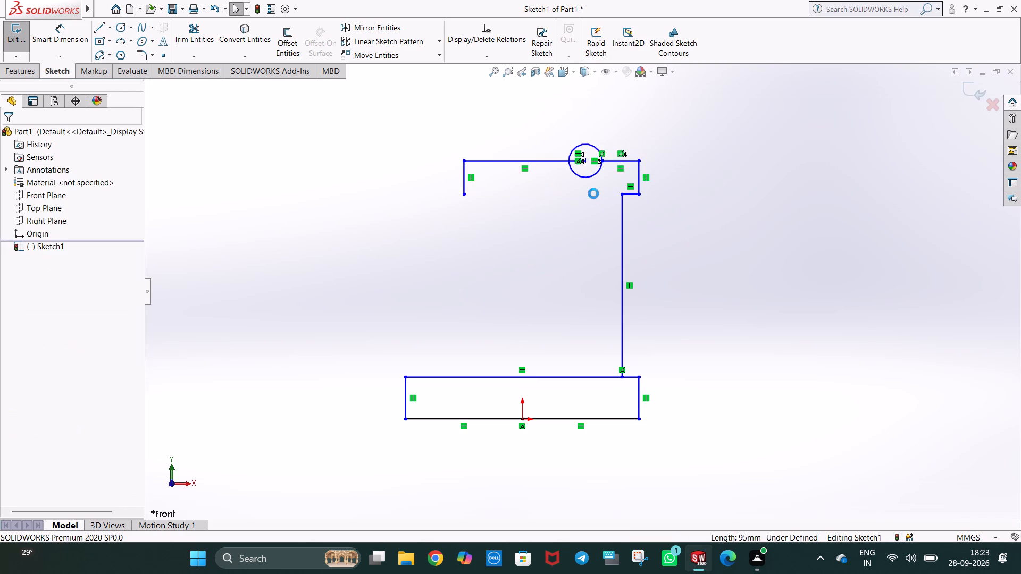
# Draw a 65 mm horizontal line rightward from the bottom of the upper section's 20 mm left vertical line.
pyautogui.click(691, 202)
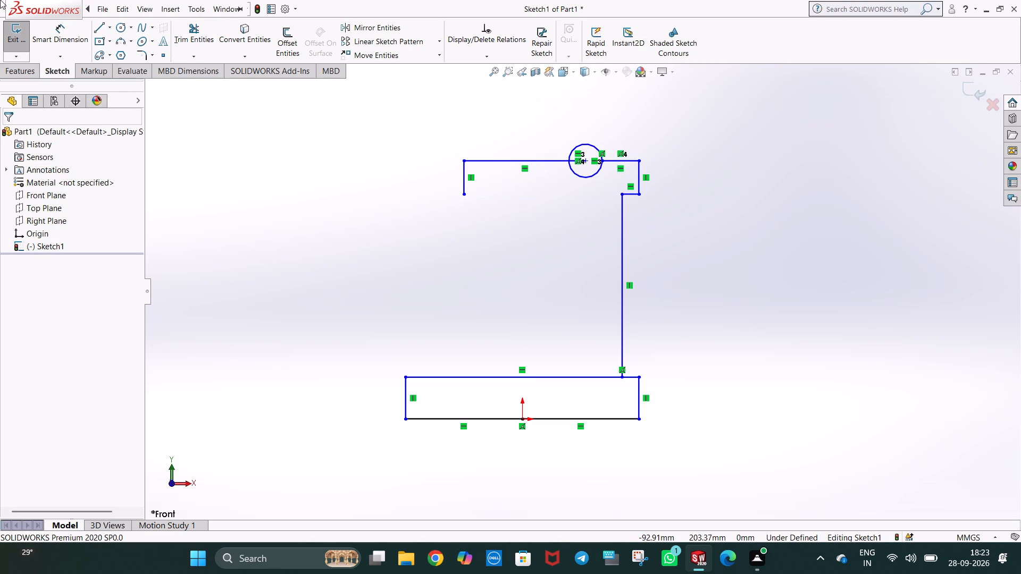
pyautogui.click(354, 176)
pyautogui.click(99, 28)
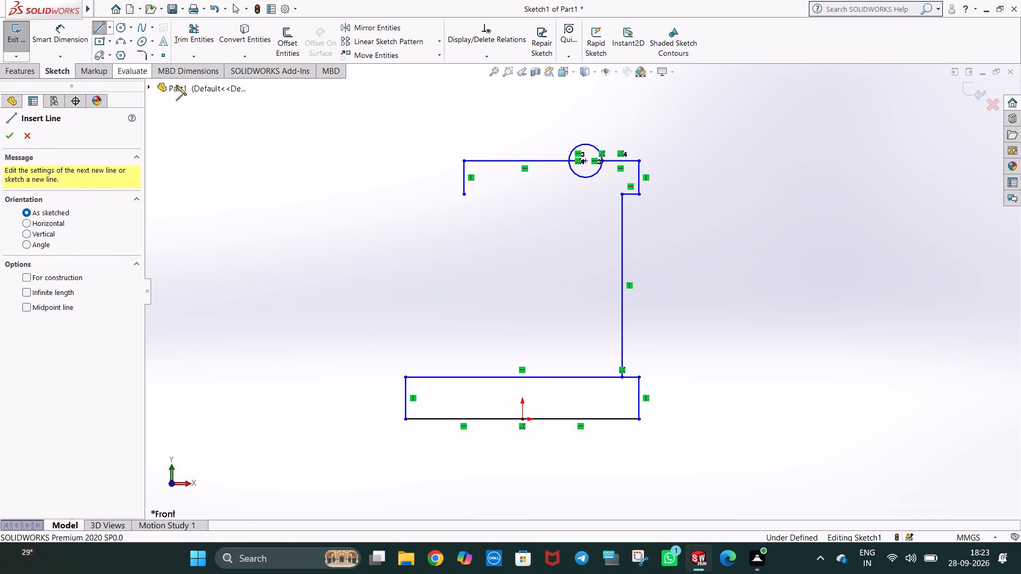
pyautogui.click(463, 195)
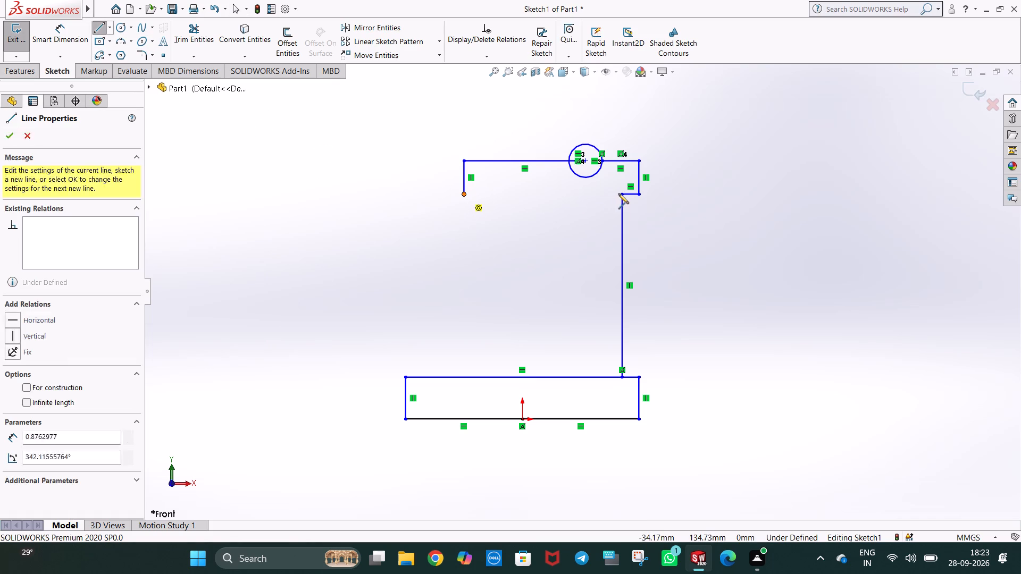
pyautogui.click(563, 193)
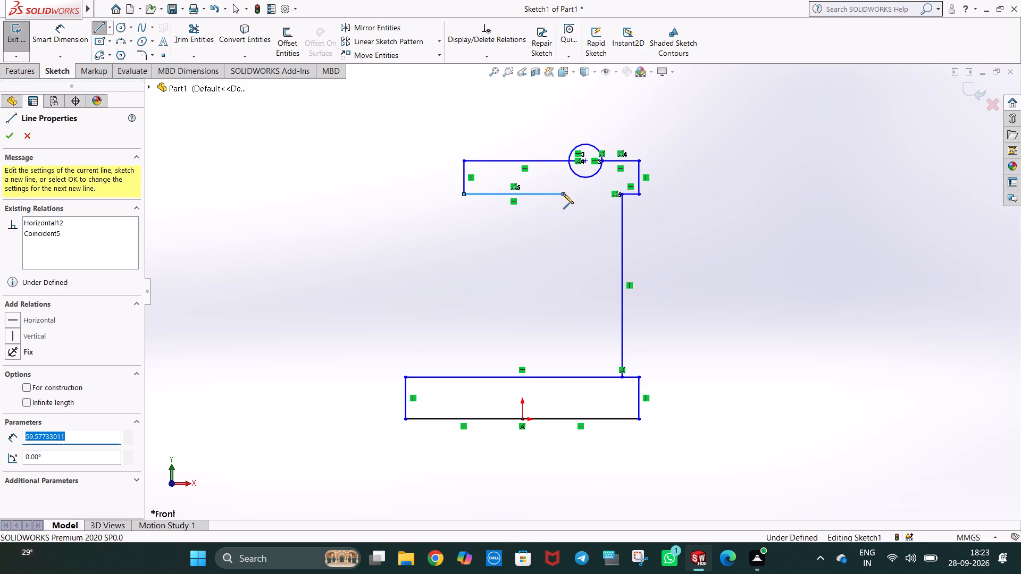
pyautogui.write('63')
pyautogui.press('Return')
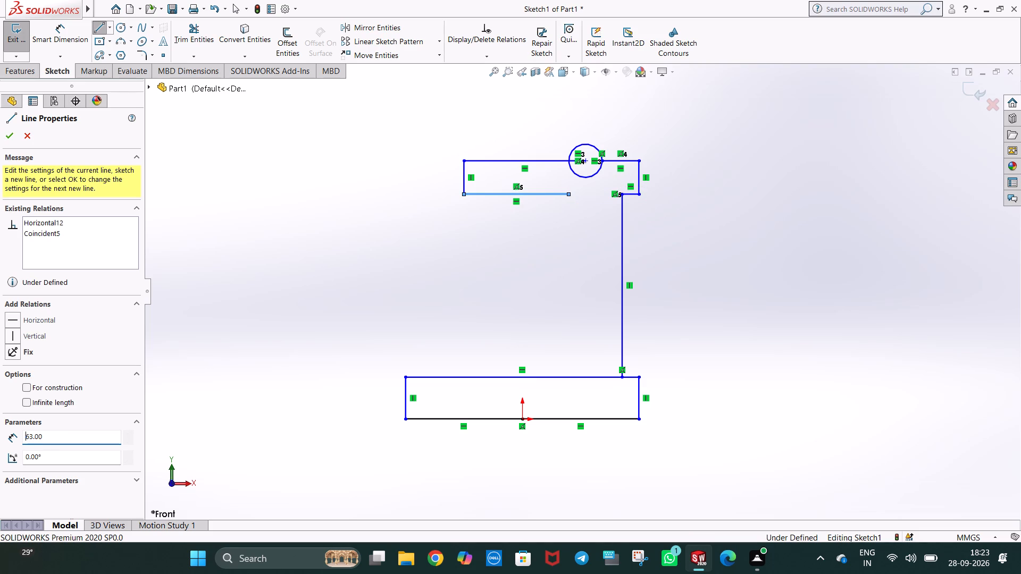
pyautogui.press('Right')
pyautogui.press('Right')
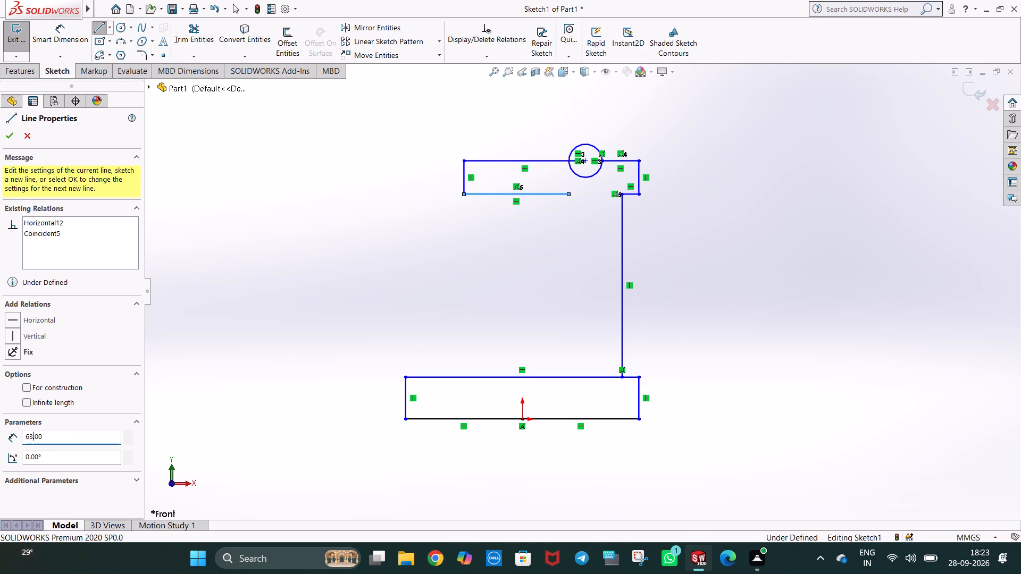
pyautogui.press('BackSpace')
pyautogui.press('5')
pyautogui.click(563, 193)
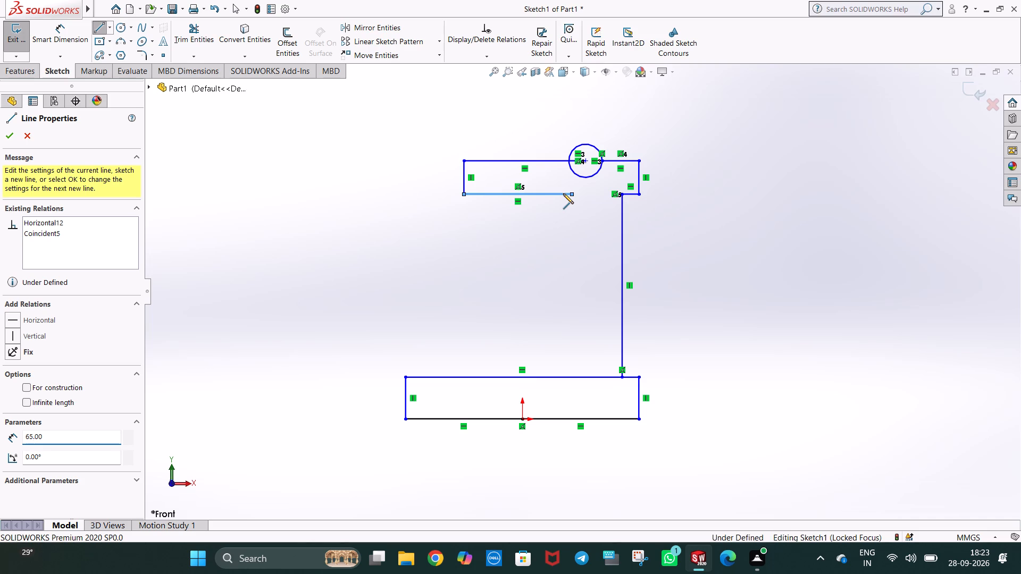
pyautogui.press('Escape')
pyautogui.press('Escape')
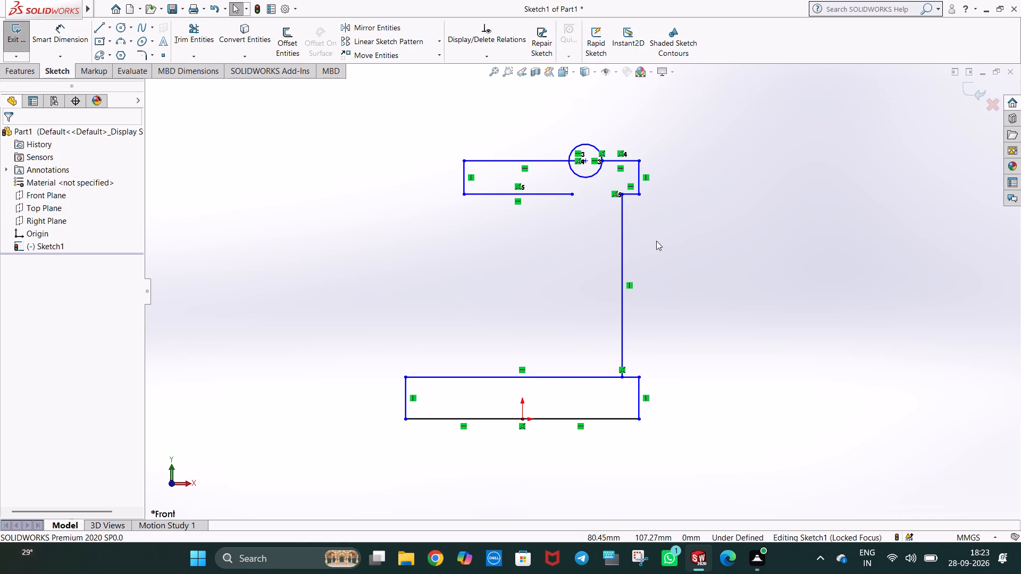
pyautogui.click(710, 249)
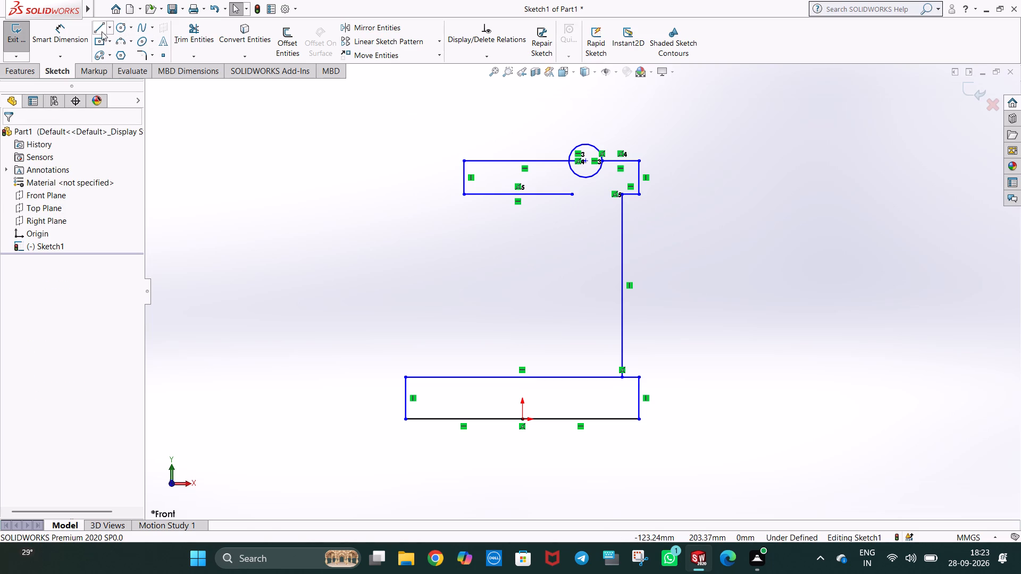
# Draw a 110 mm vertical line from the right end of the 65 mm line down to the base's top edge.
pyautogui.click(99, 29)
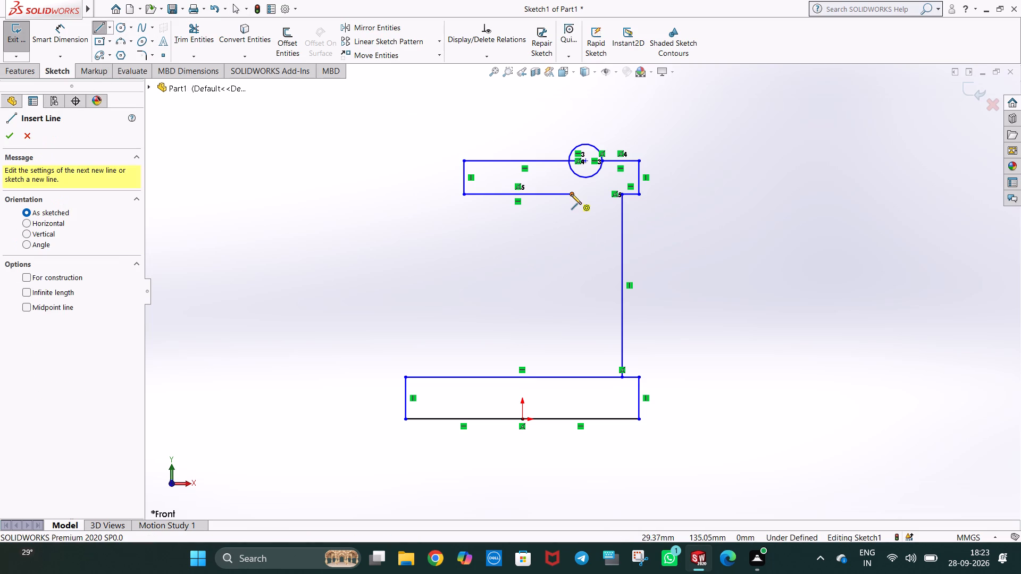
pyautogui.click(571, 194)
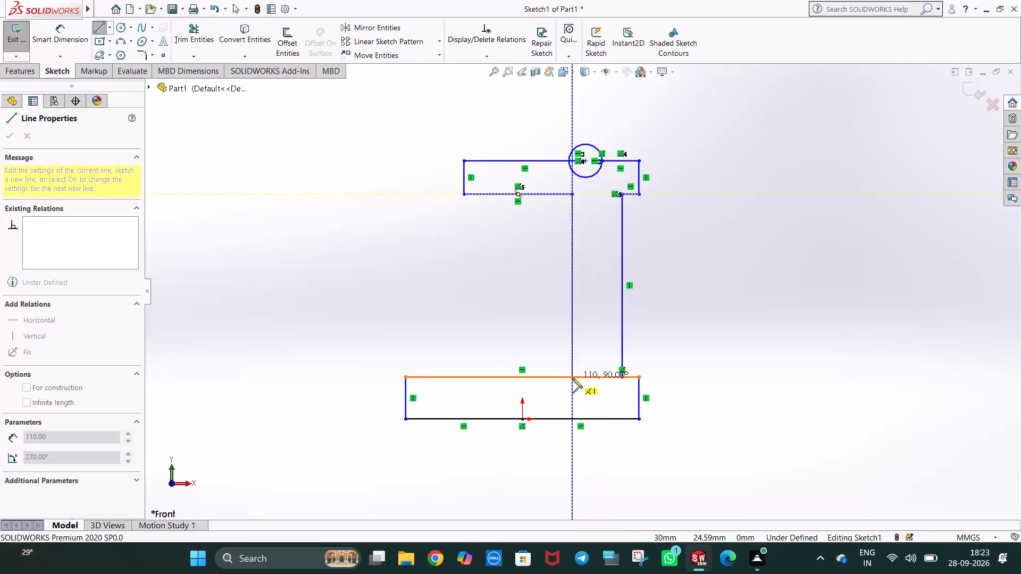
pyautogui.click(572, 378)
pyautogui.press('Escape')
pyautogui.press('Escape')
pyautogui.press('Escape')
pyautogui.press('Escape')
pyautogui.click(695, 344)
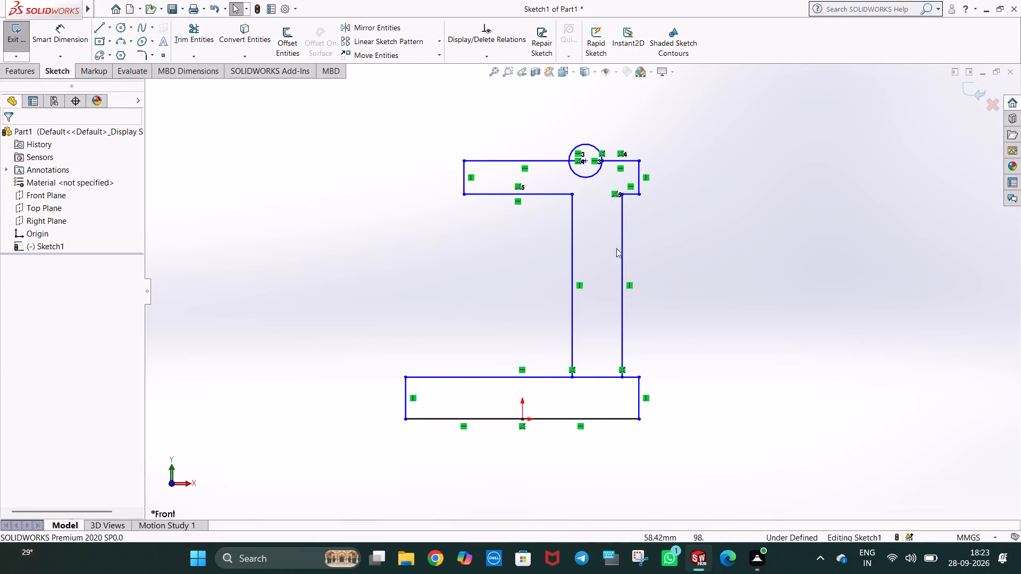
# Draw a circle of radius 70 mm in the open area to the left of the upright.
pyautogui.click(119, 26)
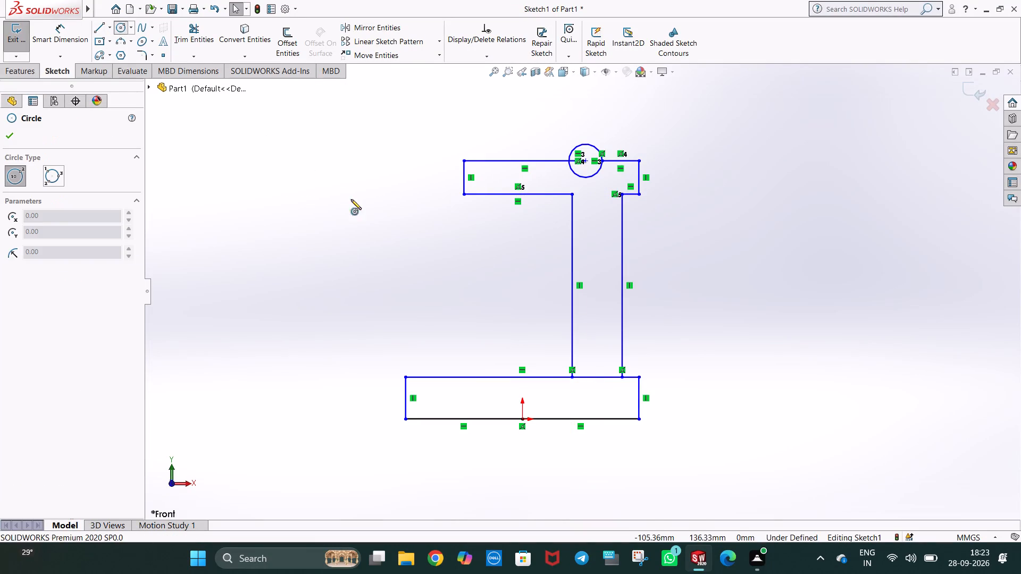
pyautogui.click(358, 216)
pyautogui.click(413, 288)
pyautogui.write('70')
pyautogui.press('Return')
pyautogui.press('Escape')
pyautogui.press('Escape')
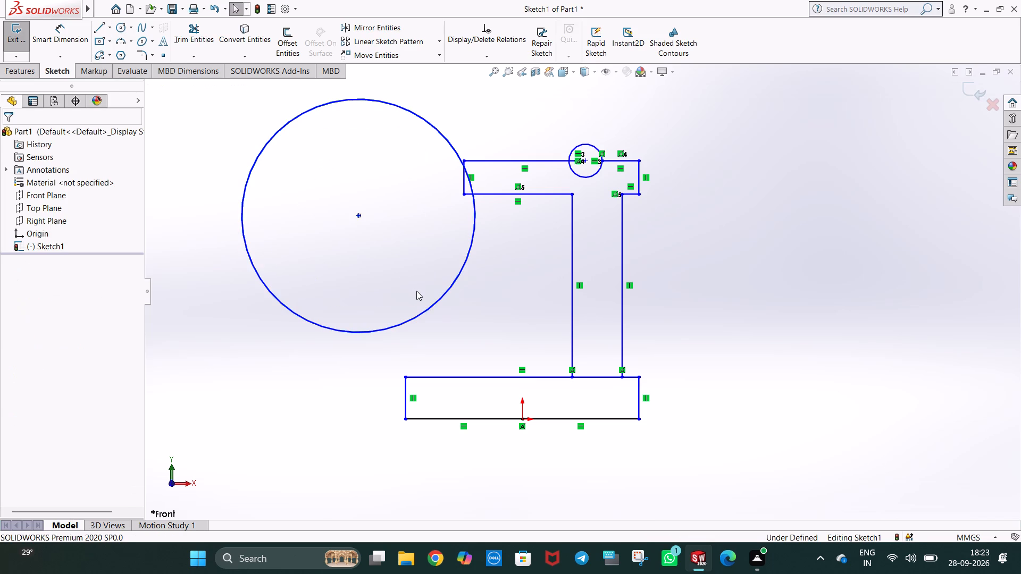
pyautogui.press('Escape')
pyautogui.click(470, 333)
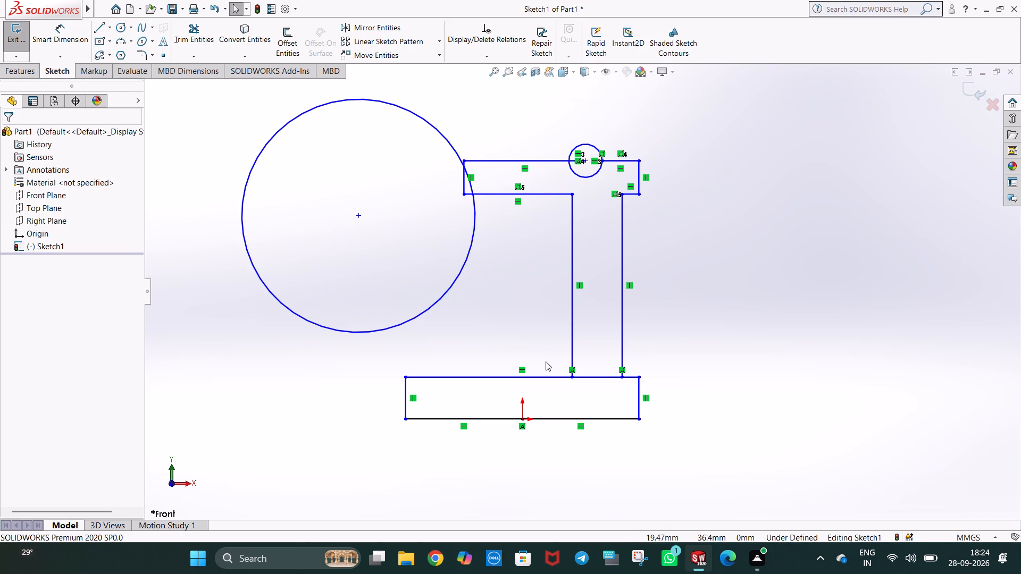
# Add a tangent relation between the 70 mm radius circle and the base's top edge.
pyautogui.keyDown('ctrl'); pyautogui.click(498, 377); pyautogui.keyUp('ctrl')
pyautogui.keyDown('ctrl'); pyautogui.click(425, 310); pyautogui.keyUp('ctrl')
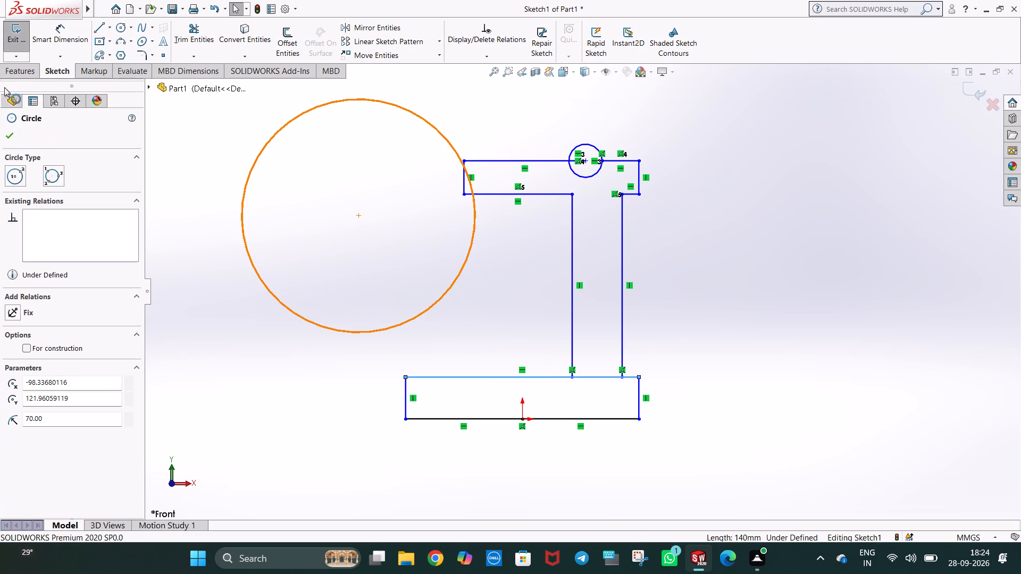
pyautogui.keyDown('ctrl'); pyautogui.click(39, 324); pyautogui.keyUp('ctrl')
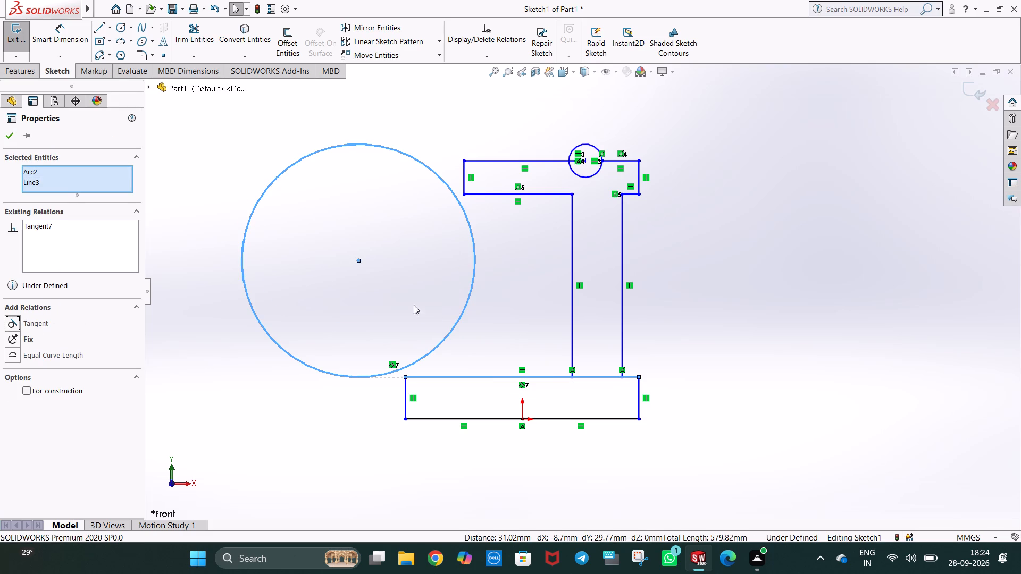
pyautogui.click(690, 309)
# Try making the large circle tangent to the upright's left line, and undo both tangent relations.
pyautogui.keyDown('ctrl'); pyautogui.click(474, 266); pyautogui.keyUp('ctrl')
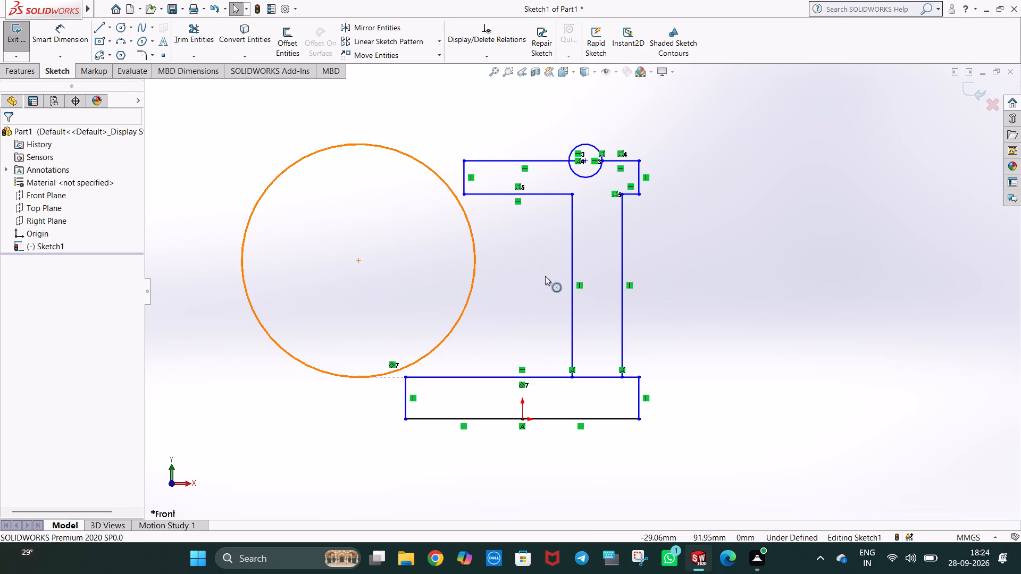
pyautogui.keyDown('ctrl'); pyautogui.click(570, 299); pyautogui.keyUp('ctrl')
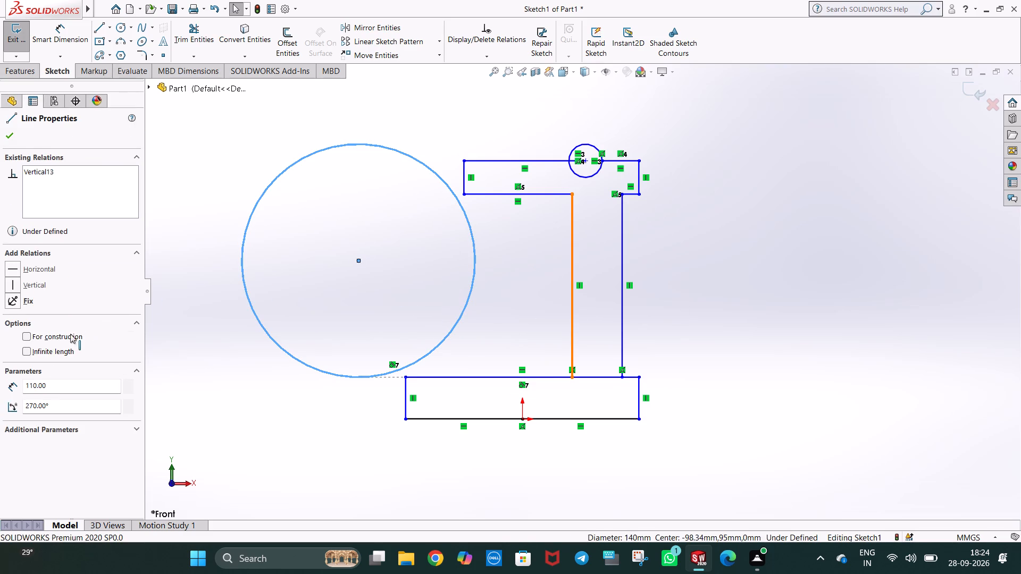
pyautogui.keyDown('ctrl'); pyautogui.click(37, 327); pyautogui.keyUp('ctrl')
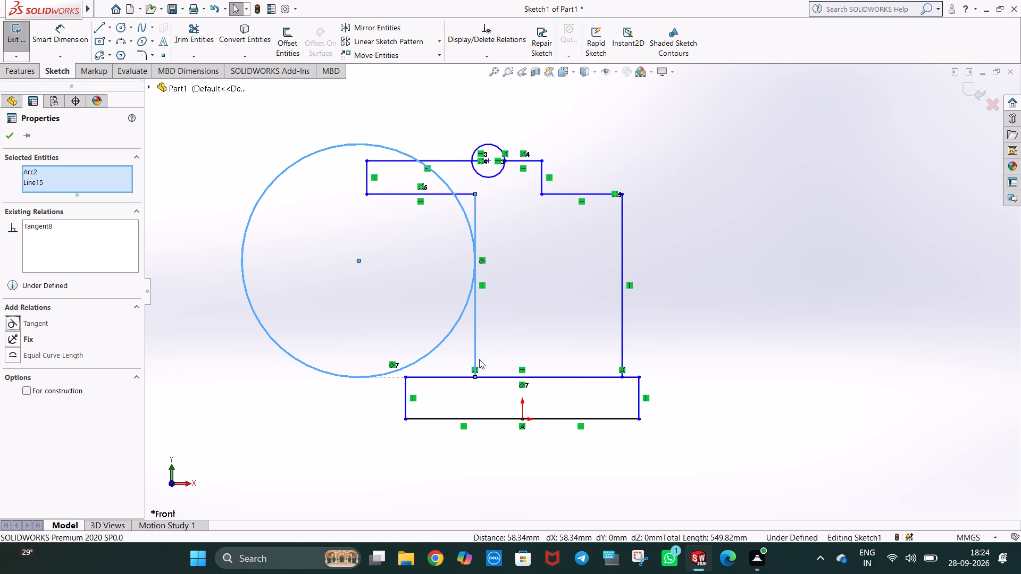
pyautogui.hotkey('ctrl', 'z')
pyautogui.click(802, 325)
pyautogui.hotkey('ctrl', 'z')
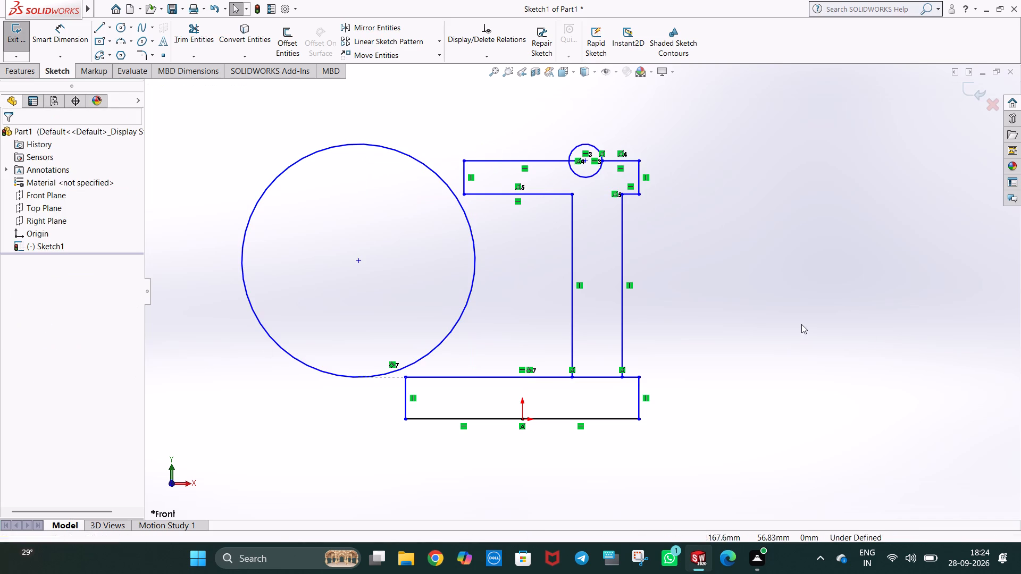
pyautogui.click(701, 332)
# Make the 70 mm radius circle tangent to the upright's left vertical line.
pyautogui.keyDown('ctrl'); pyautogui.click(452, 282); pyautogui.keyUp('ctrl')
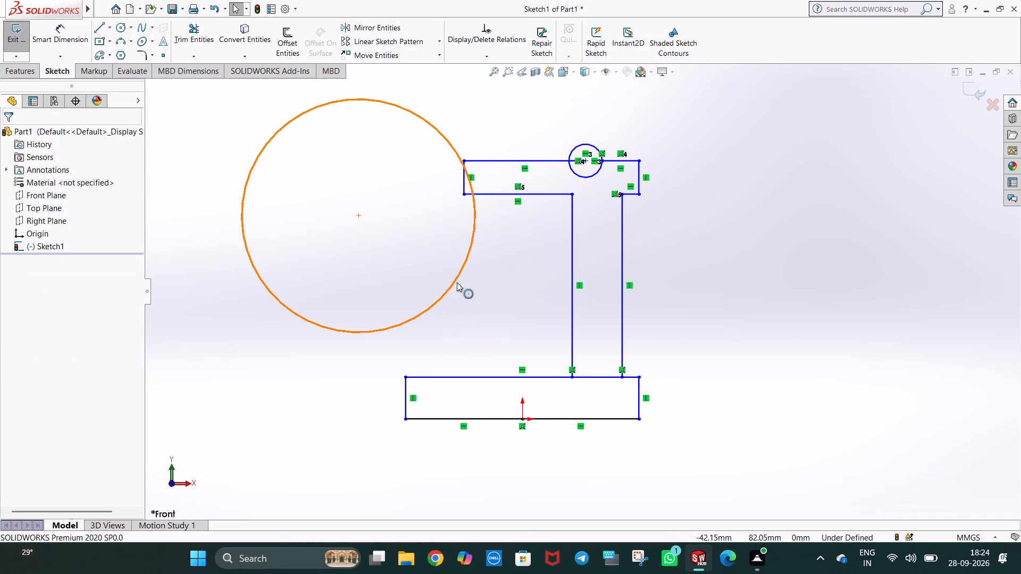
pyautogui.keyDown('ctrl'); pyautogui.click(574, 325); pyautogui.keyUp('ctrl')
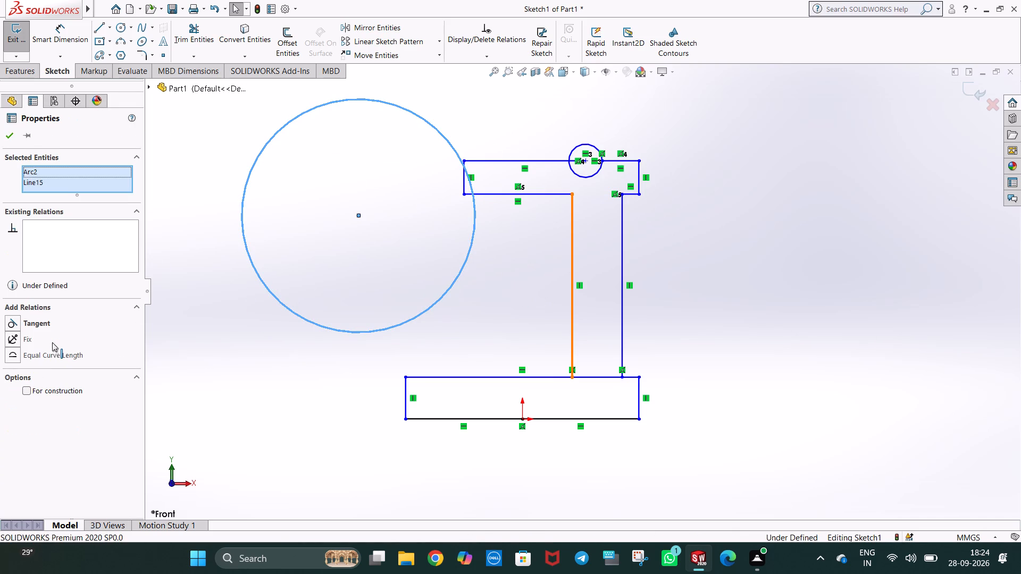
pyautogui.keyDown('ctrl'); pyautogui.click(39, 327); pyautogui.keyUp('ctrl')
pyautogui.click(713, 302)
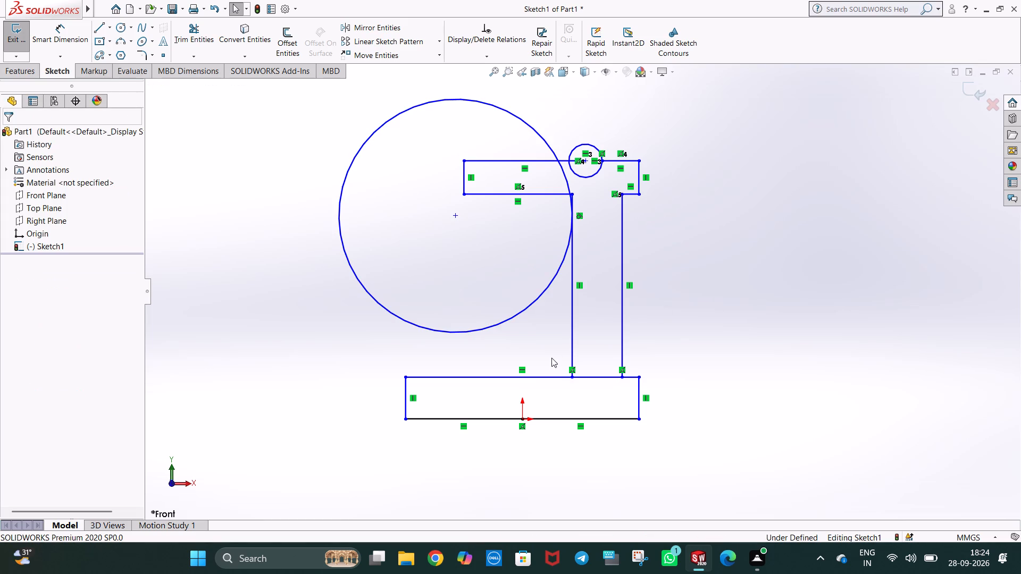
# Make the 70 mm radius circle tangent to the base's top edge.
pyautogui.keyDown('ctrl'); pyautogui.click(550, 377); pyautogui.keyUp('ctrl')
pyautogui.keyDown('ctrl'); pyautogui.click(520, 313); pyautogui.keyUp('ctrl')
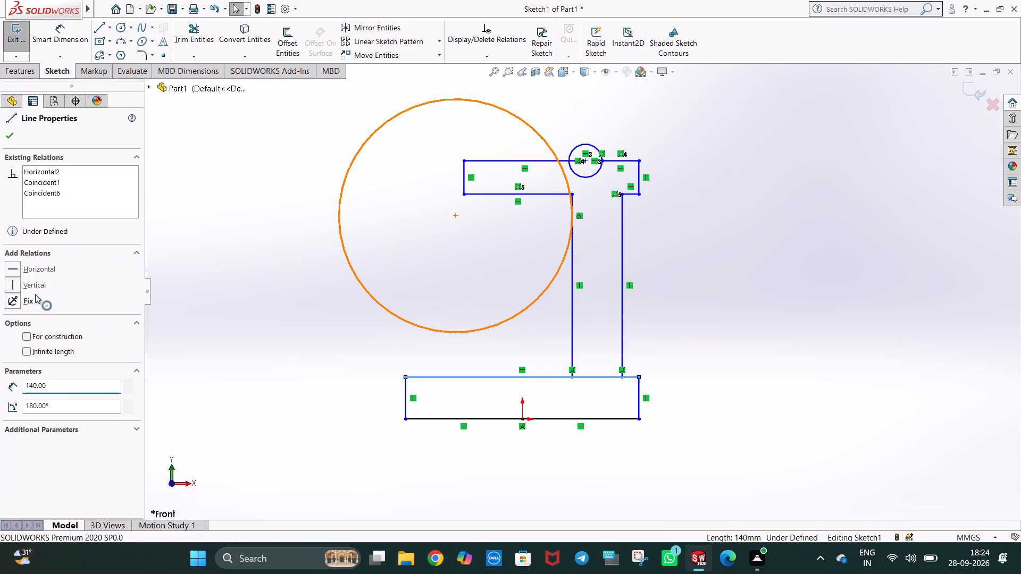
pyautogui.keyDown('ctrl'); pyautogui.click(43, 326); pyautogui.keyUp('ctrl')
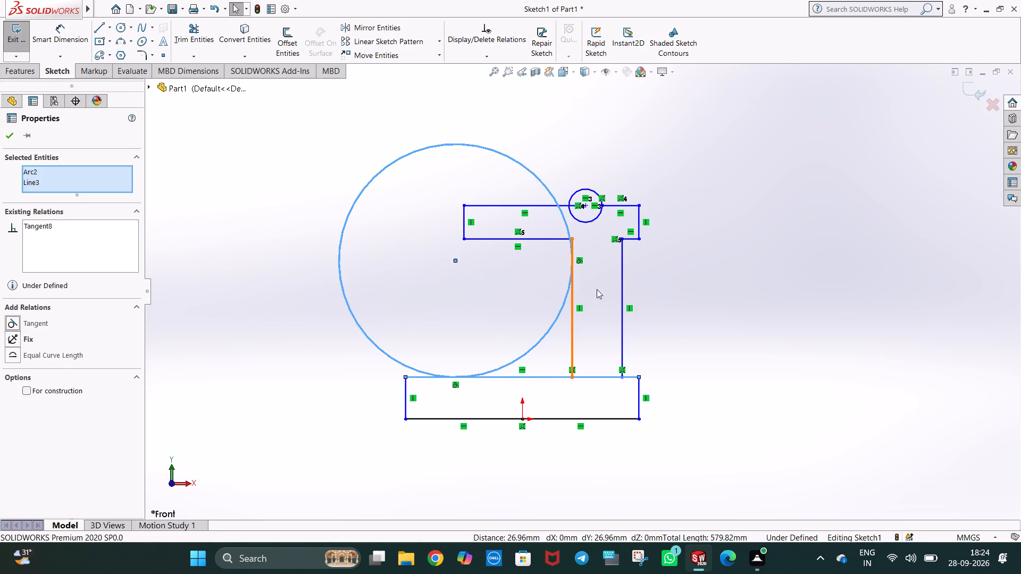
pyautogui.click(690, 278)
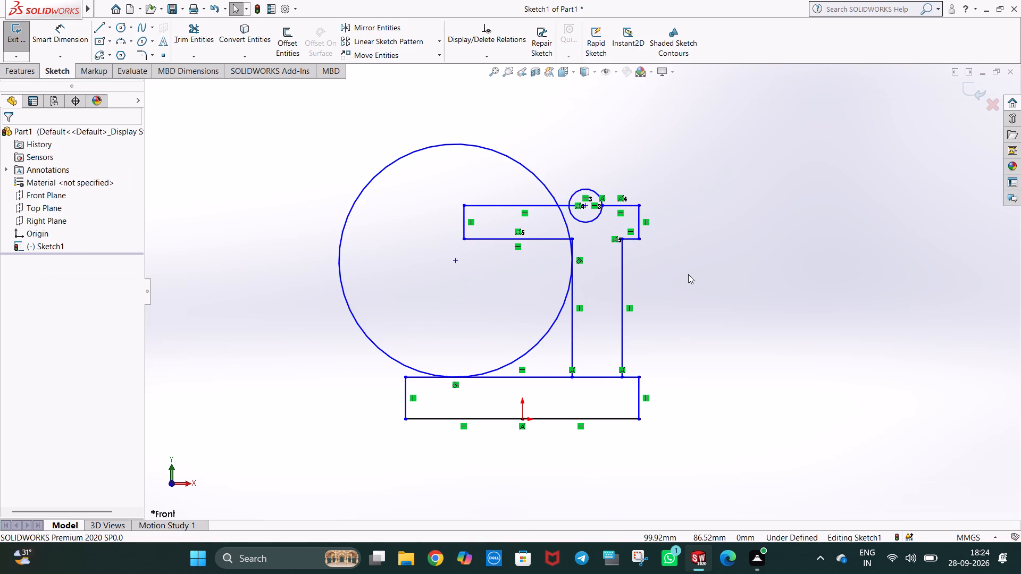
# Set the length of the upright's right vertical line to 110 mm.
pyautogui.scroll(1, 688, 274)
pyautogui.scroll(-1, 688, 275)
pyautogui.scroll(1, 688, 275)
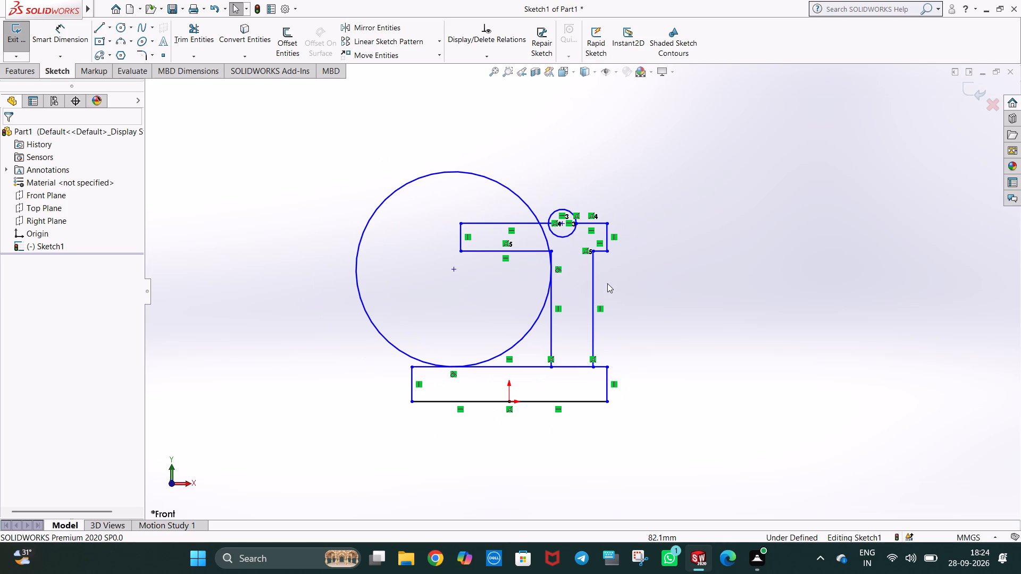
pyautogui.click(595, 284)
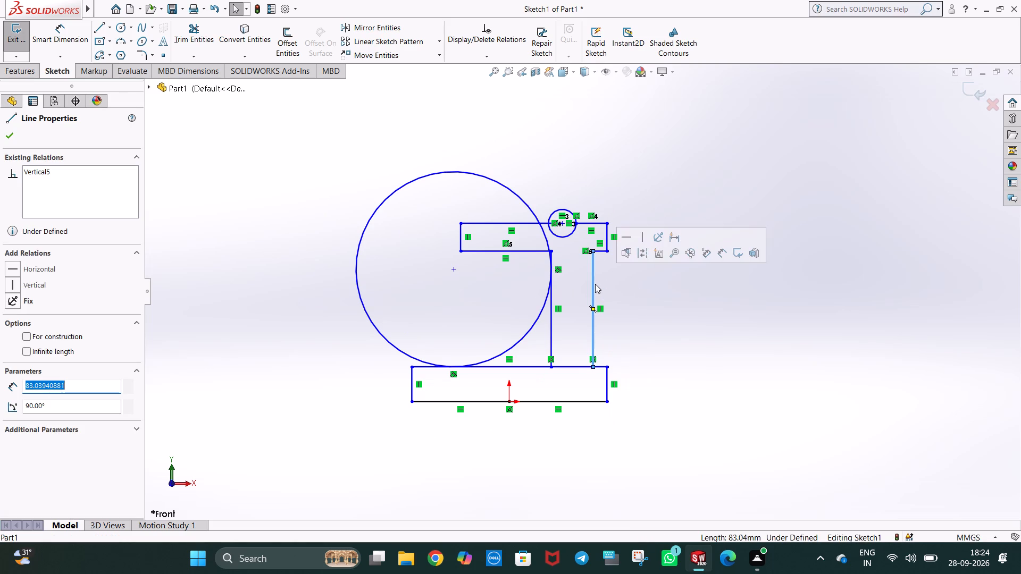
pyautogui.write('110')
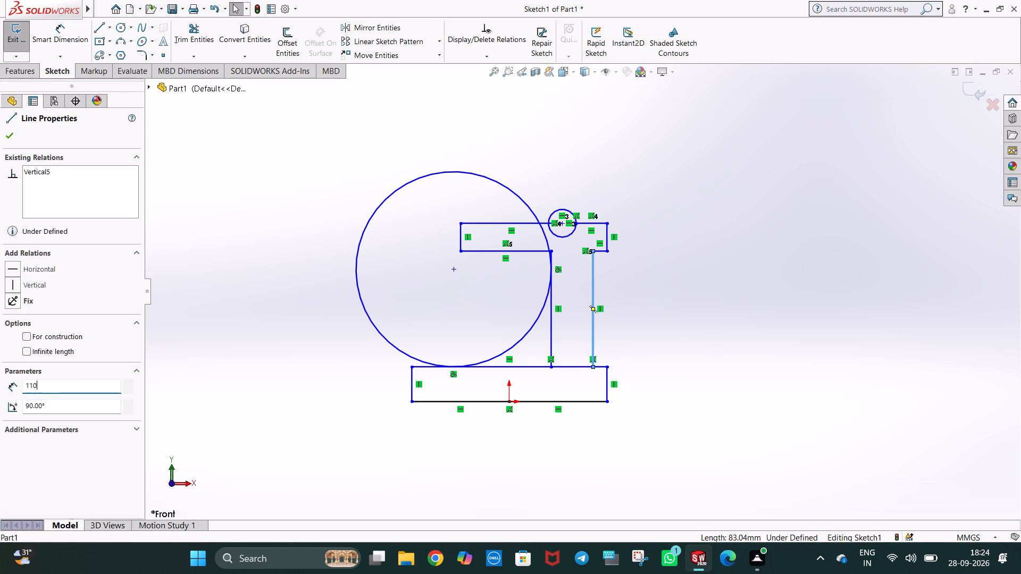
pyautogui.press('Return')
pyautogui.click(651, 291)
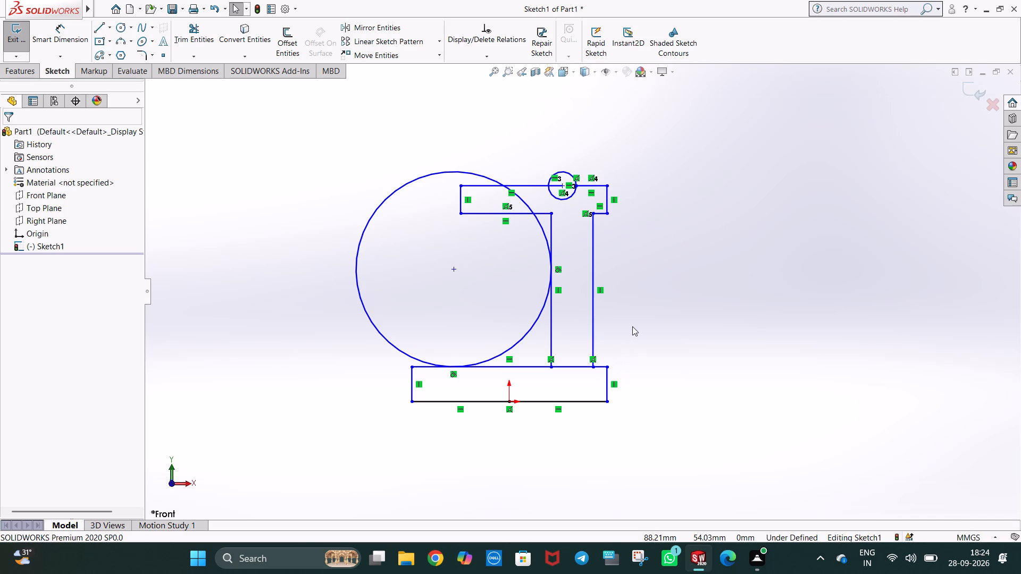
# Trim the 70 mm radius circle down to the quarter arc joining the base's top edge and the upright's left line.
pyautogui.click(178, 36)
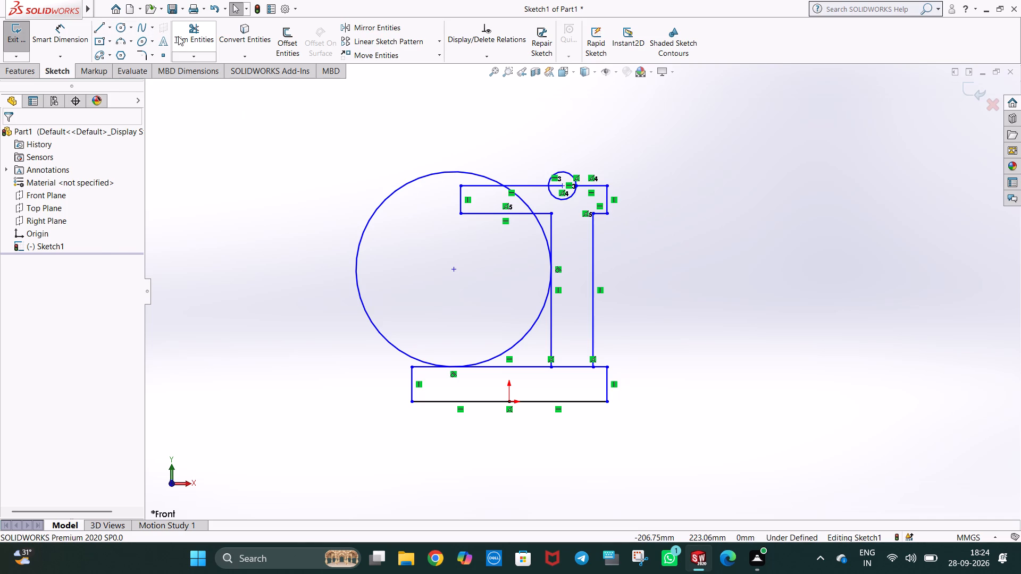
pyautogui.moveTo(417, 157); pyautogui.dragTo(437, 210)
pyautogui.scroll(-2, 498, 278)
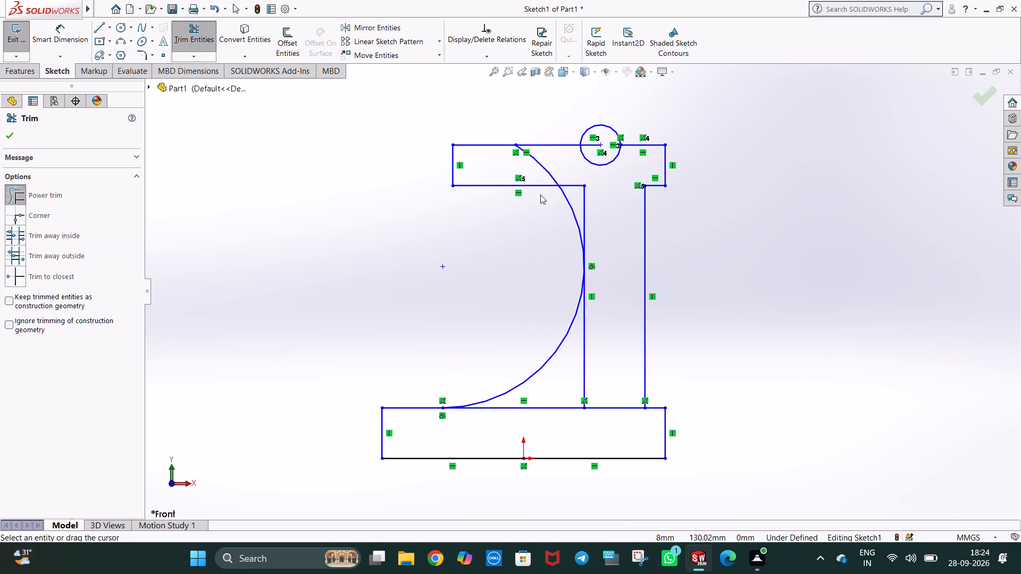
pyautogui.moveTo(559, 169); pyautogui.dragTo(537, 175)
pyautogui.moveTo(578, 206); pyautogui.dragTo(559, 229)
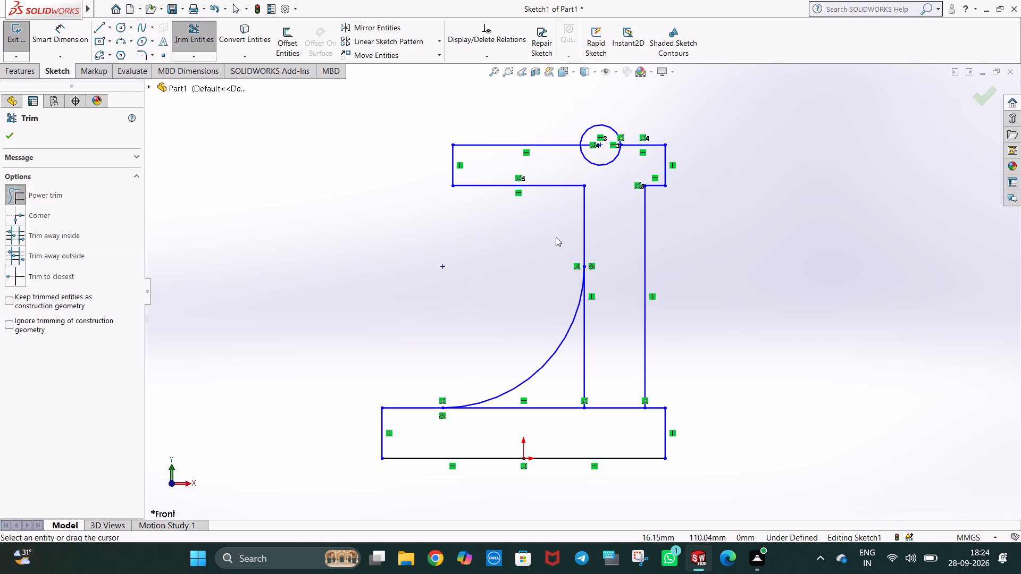
pyautogui.scroll(-1, 446, 394)
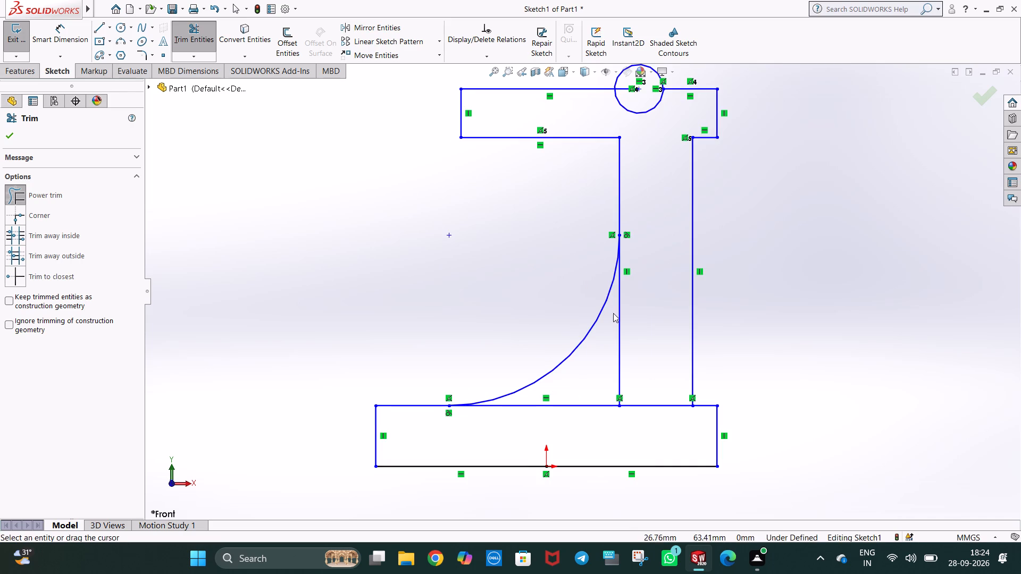
# Trim away the upright's left vertical line below its tangent point with the 70 mm radius arc.
pyautogui.scroll(1, 616, 307)
pyautogui.moveTo(623, 324); pyautogui.dragTo(601, 341)
pyautogui.press('Escape')
pyautogui.press('Escape')
pyautogui.click(741, 298)
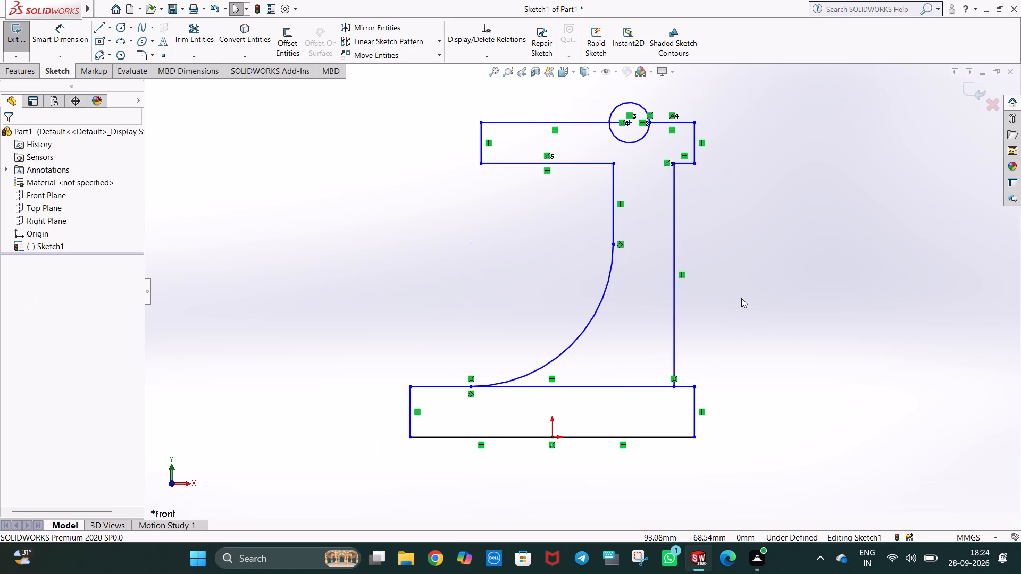
# Trim the small circle on the top section to its lower half and remove the top edge segment spanning the cutout.
pyautogui.click(197, 30)
pyautogui.moveTo(665, 90); pyautogui.dragTo(628, 106)
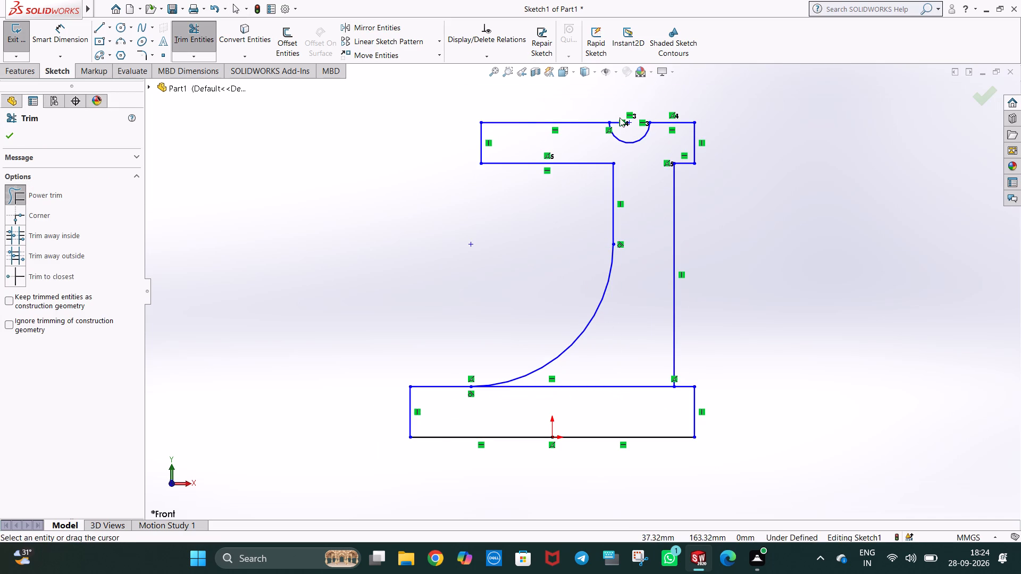
pyautogui.scroll(-1, 618, 156)
pyautogui.scroll(-2, 595, 108)
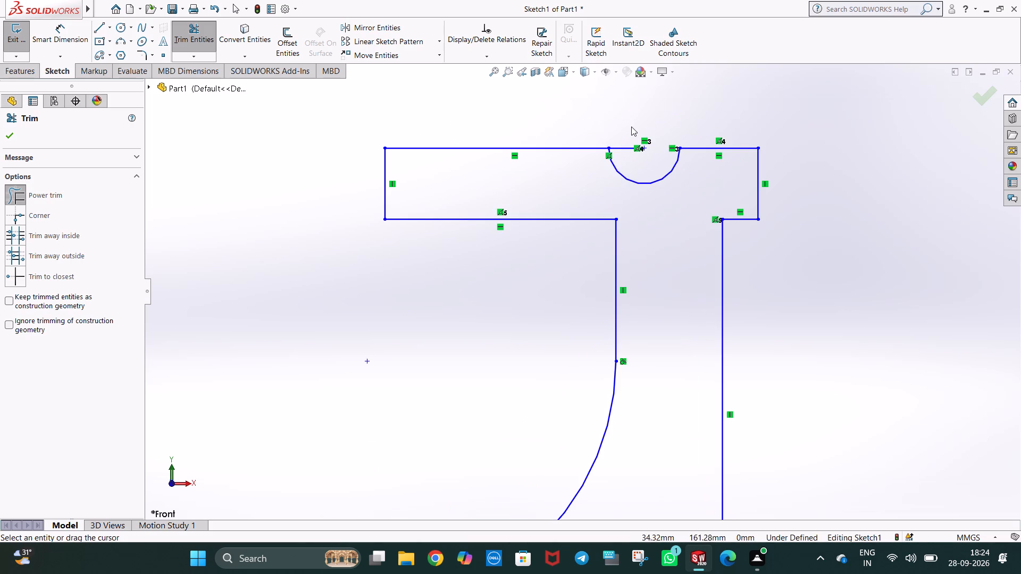
pyautogui.moveTo(631, 129); pyautogui.dragTo(624, 159)
pyautogui.press('Escape')
pyautogui.press('Escape')
pyautogui.press('Escape')
pyautogui.scroll(3, 748, 299)
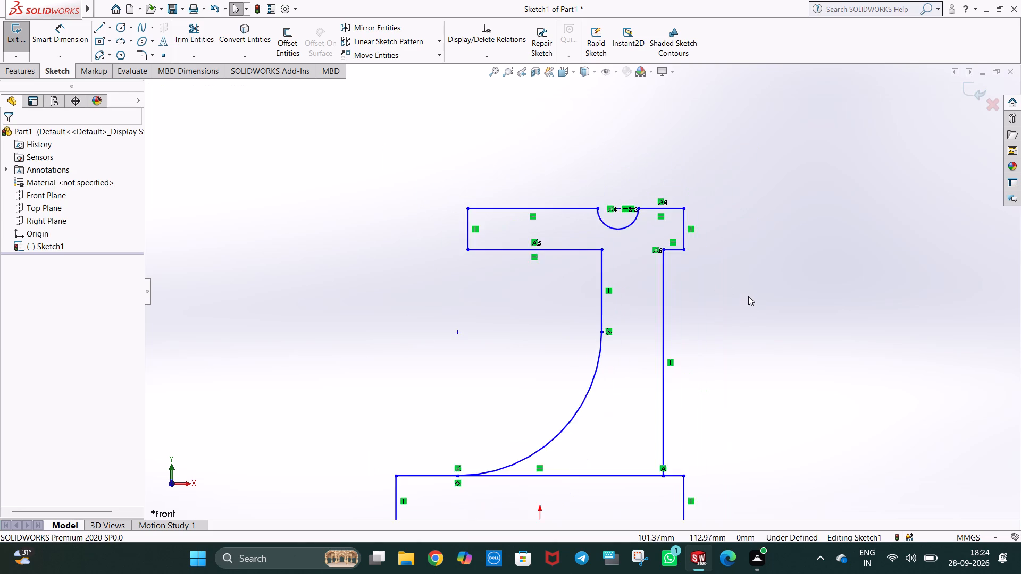
pyautogui.scroll(2, 749, 305)
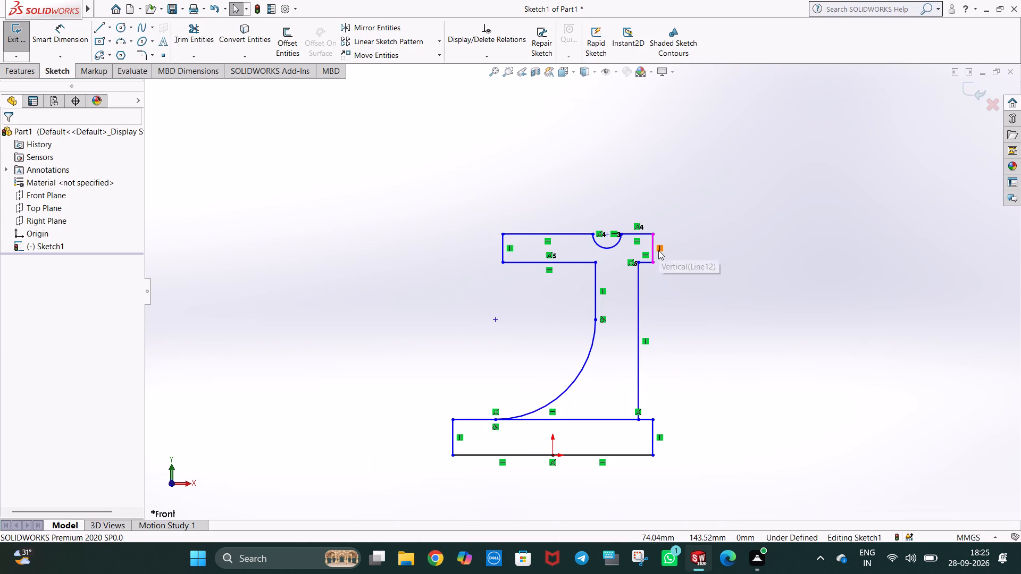
pyautogui.press('Escape')
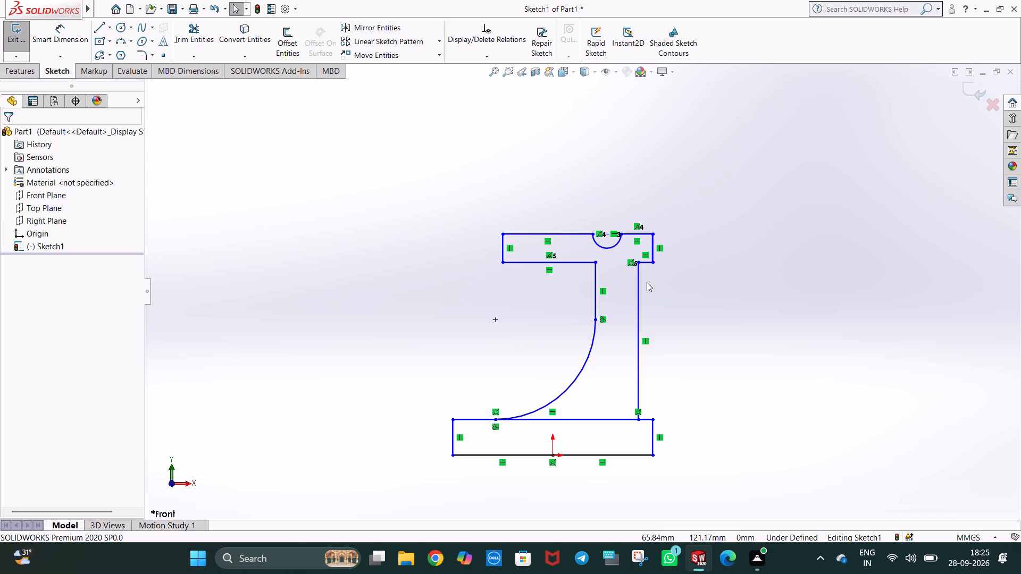
pyautogui.press('Escape')
pyautogui.press('Escape')
pyautogui.click(727, 338)
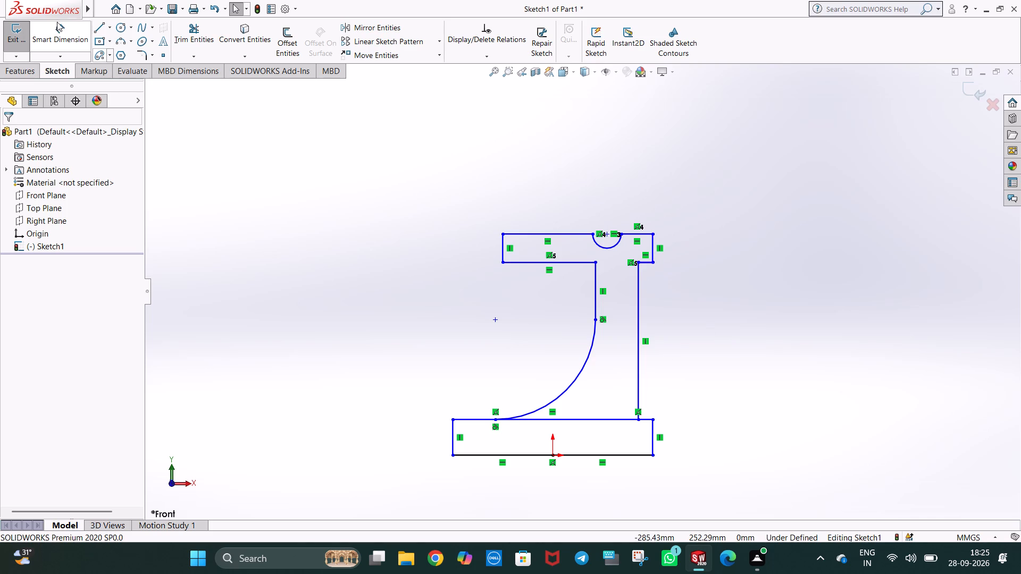
# Dimension the right half of the base's bottom edge, from the origin to the lower right corner.
pyautogui.click(49, 43)
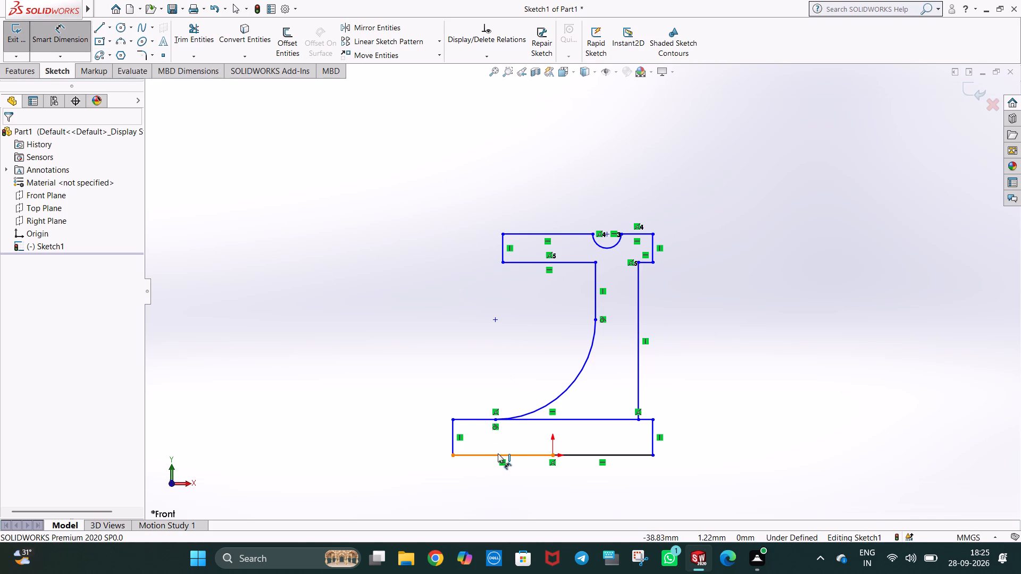
pyautogui.scroll(-2, 590, 466)
pyautogui.click(620, 430)
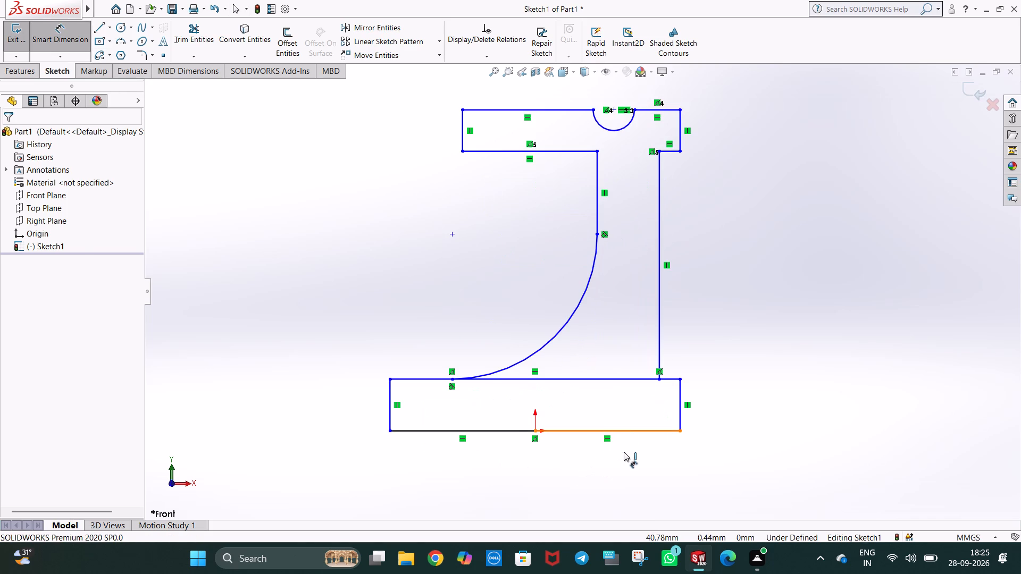
pyautogui.click(612, 457)
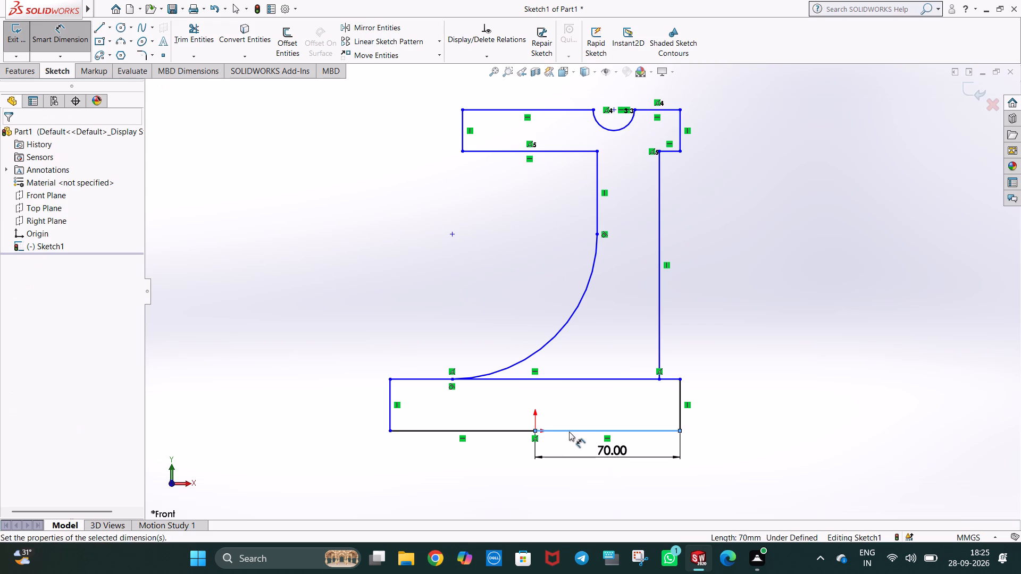
pyautogui.click(563, 440)
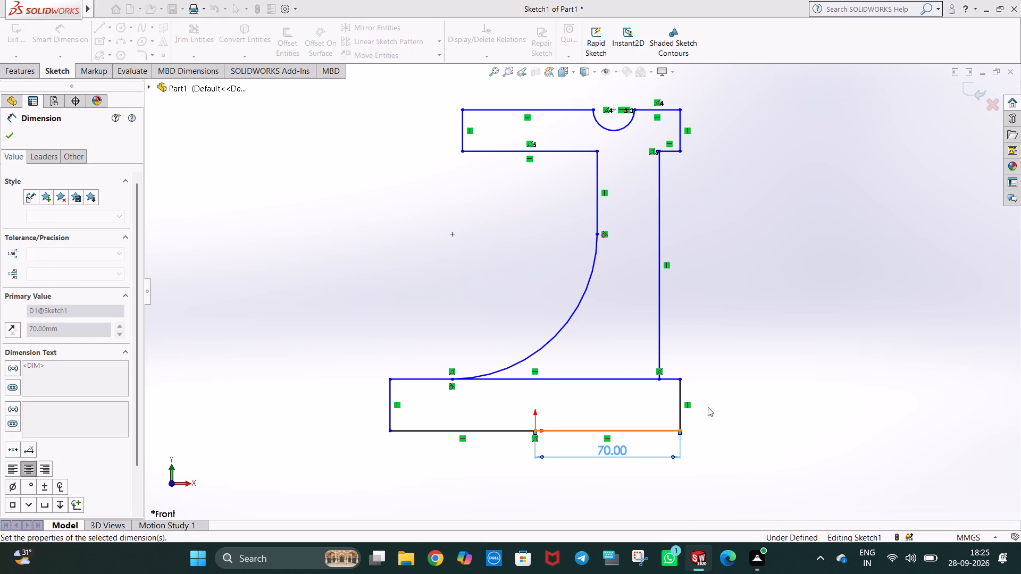
pyautogui.click(708, 407)
# Dimension the height of the base's right vertical edge.
pyautogui.click(681, 416)
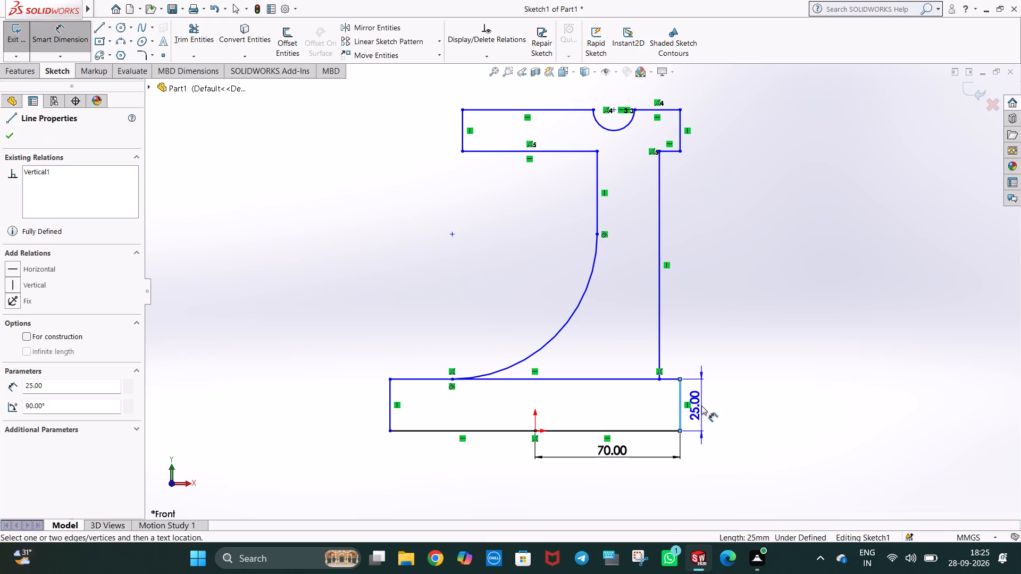
pyautogui.click(706, 403)
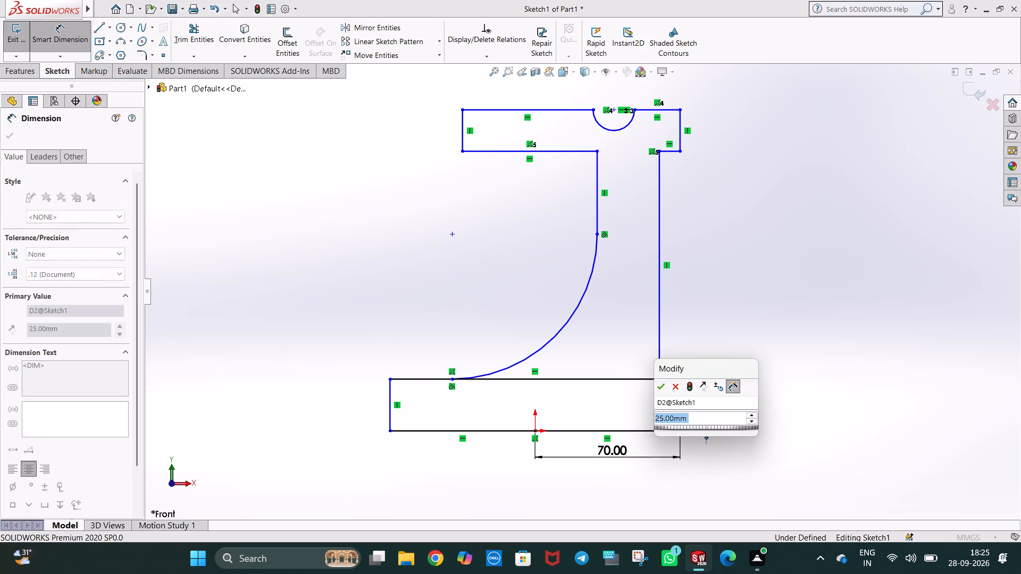
pyautogui.click(658, 384)
pyautogui.click(738, 320)
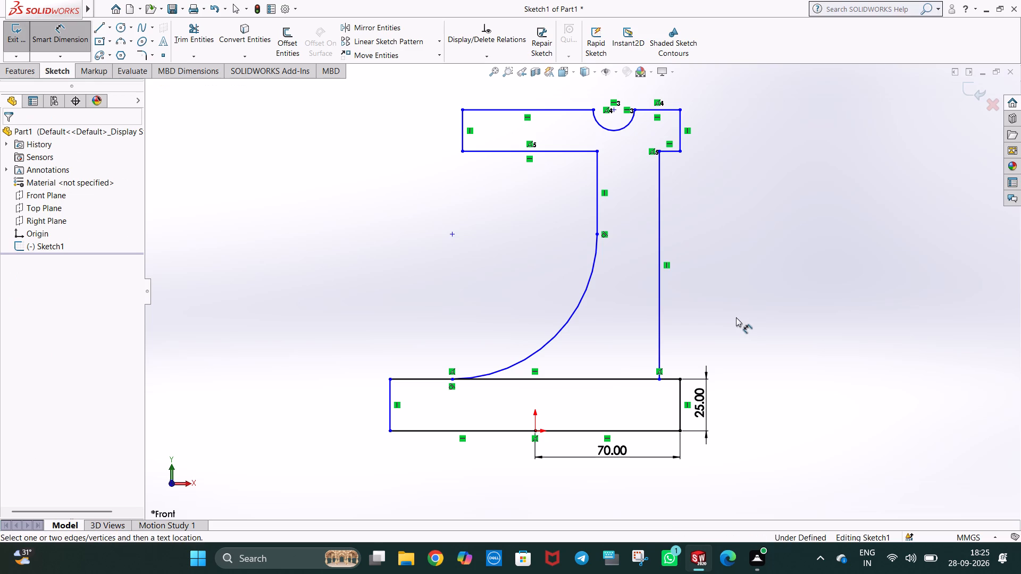
# Dimension the radius of the large arc joining the base and the upright.
pyautogui.click(583, 293)
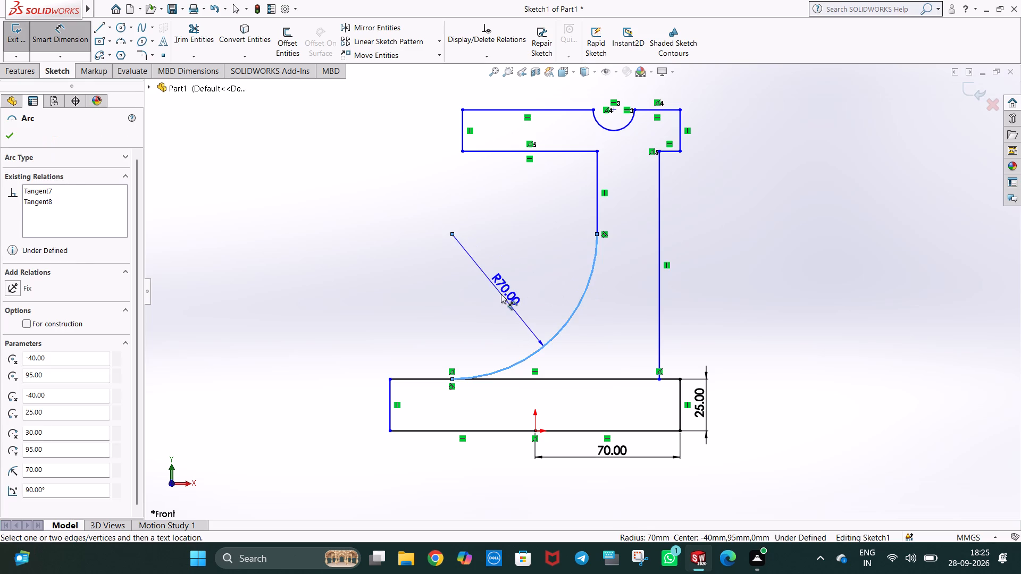
pyautogui.click(501, 294)
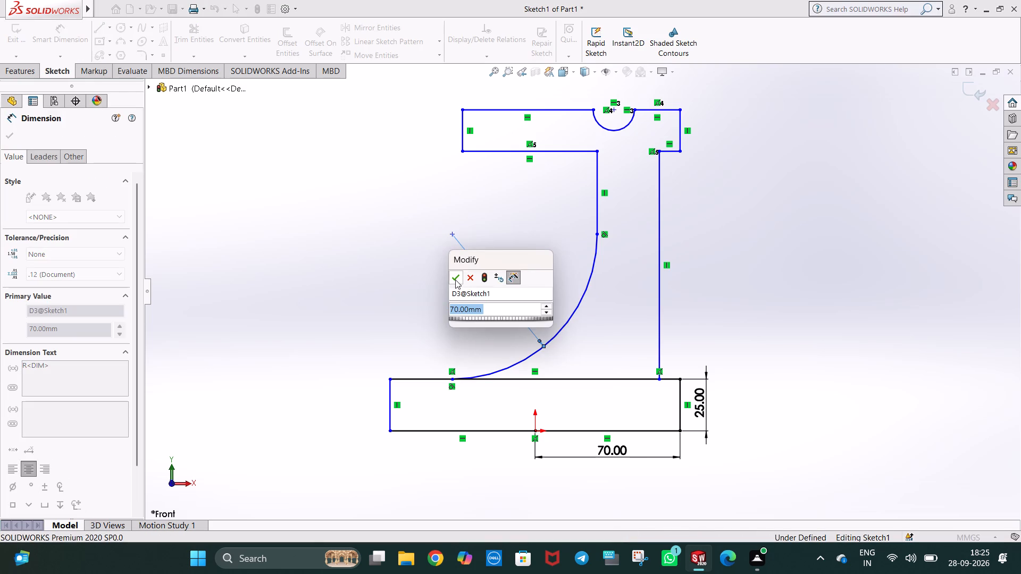
pyautogui.click(455, 280)
pyautogui.click(725, 280)
# Dimension the length of the upright's right vertical line.
pyautogui.click(659, 314)
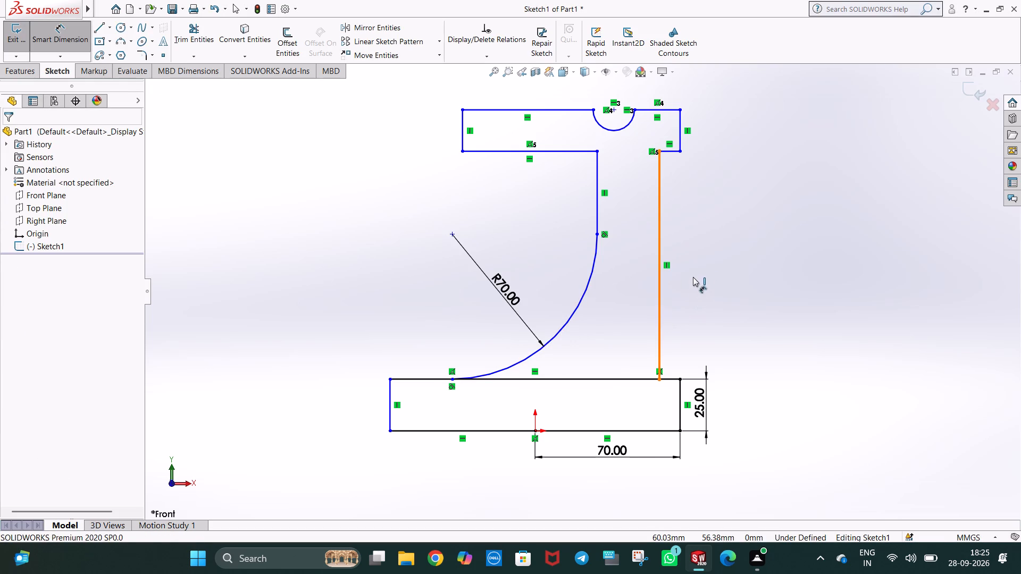
pyautogui.click(694, 271)
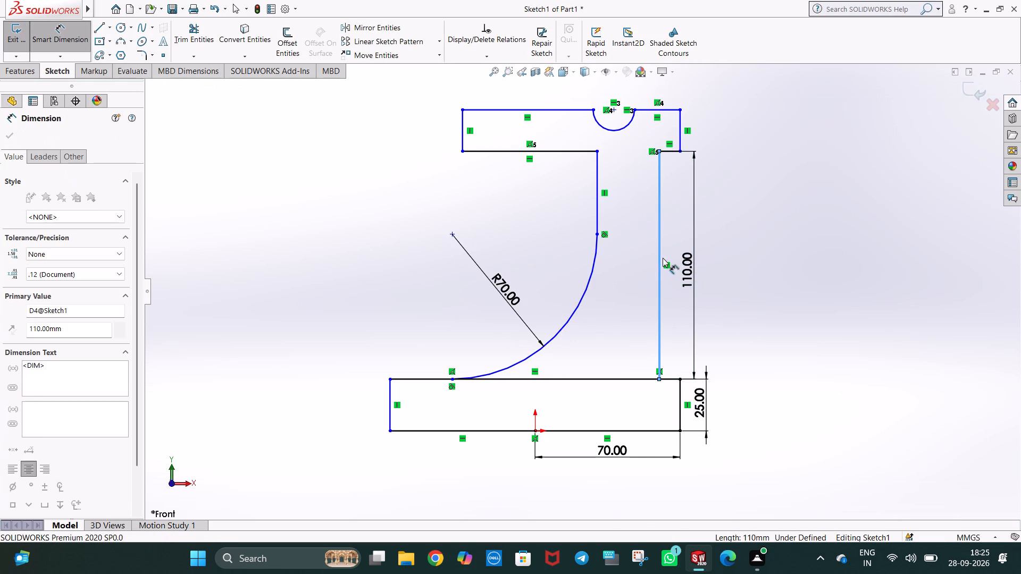
pyautogui.click(653, 258)
pyautogui.click(754, 168)
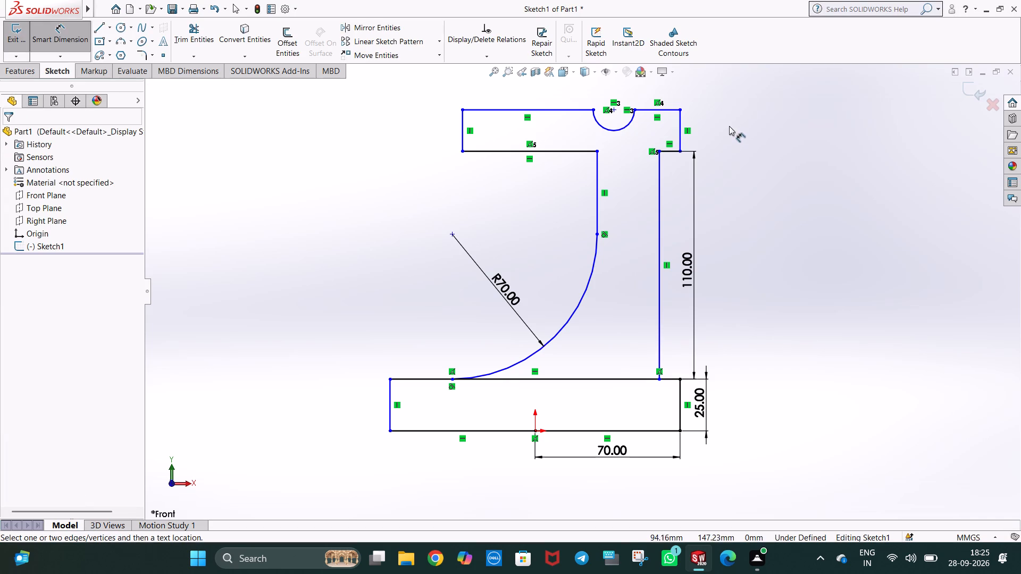
# Dimension the height of the top section's right vertical edge.
pyautogui.click(677, 125)
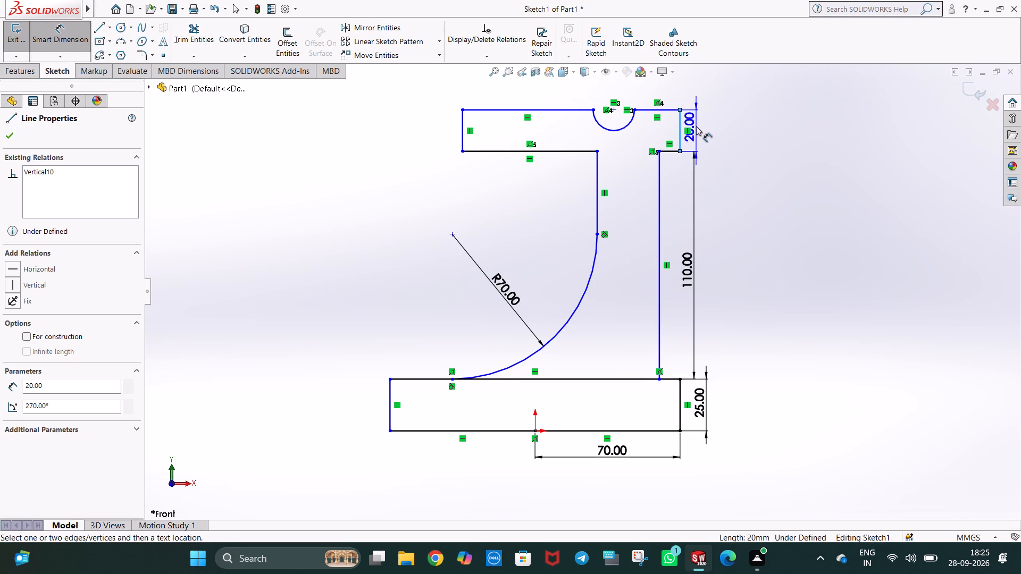
pyautogui.click(694, 89)
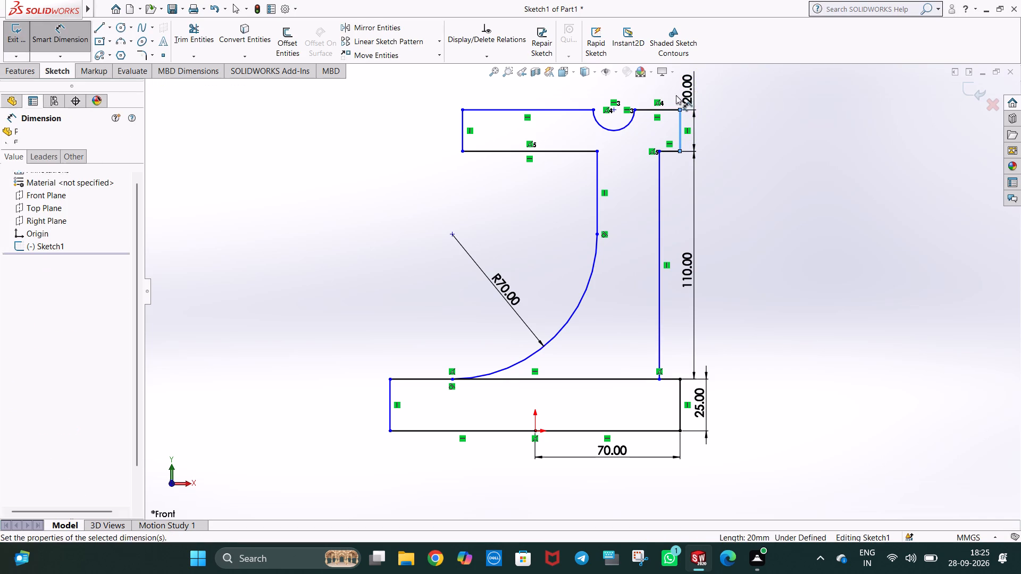
pyautogui.click(651, 76)
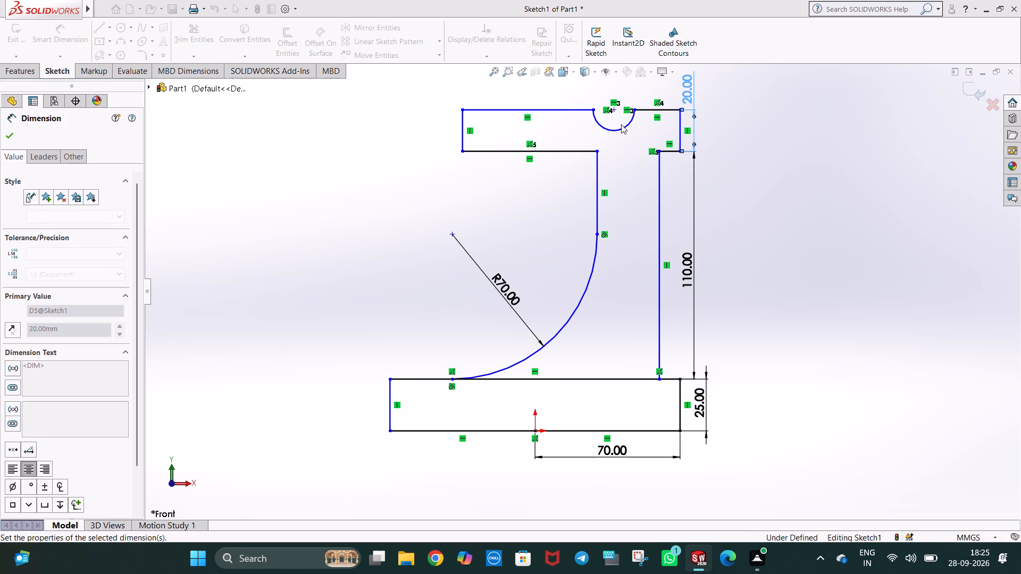
# Dimension the radius of the semicircular cutout in the top section.
pyautogui.click(621, 127)
pyautogui.scroll(1, 591, 83)
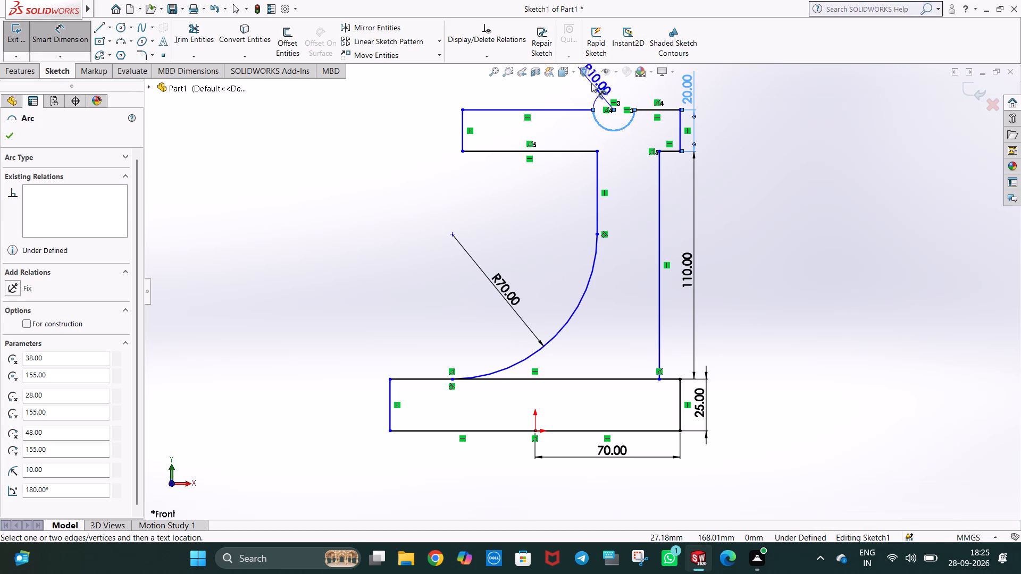
pyautogui.scroll(1, 591, 83)
pyautogui.click(582, 138)
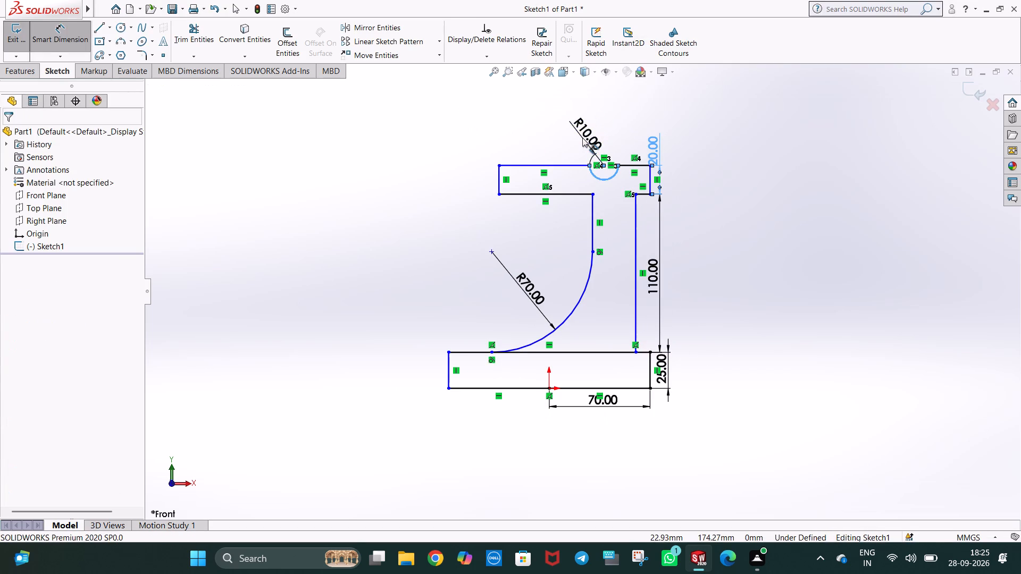
pyautogui.click(539, 120)
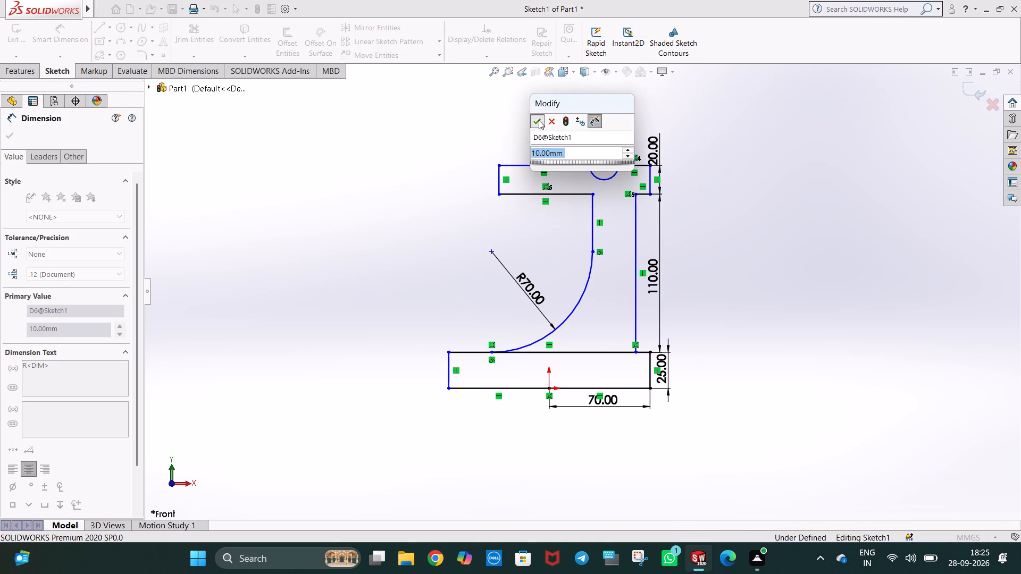
pyautogui.click(485, 134)
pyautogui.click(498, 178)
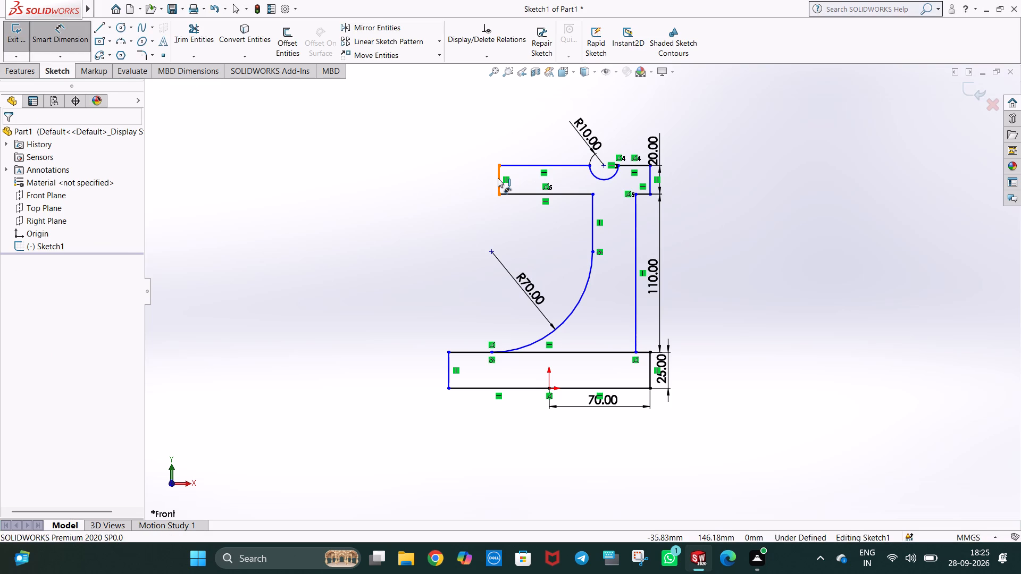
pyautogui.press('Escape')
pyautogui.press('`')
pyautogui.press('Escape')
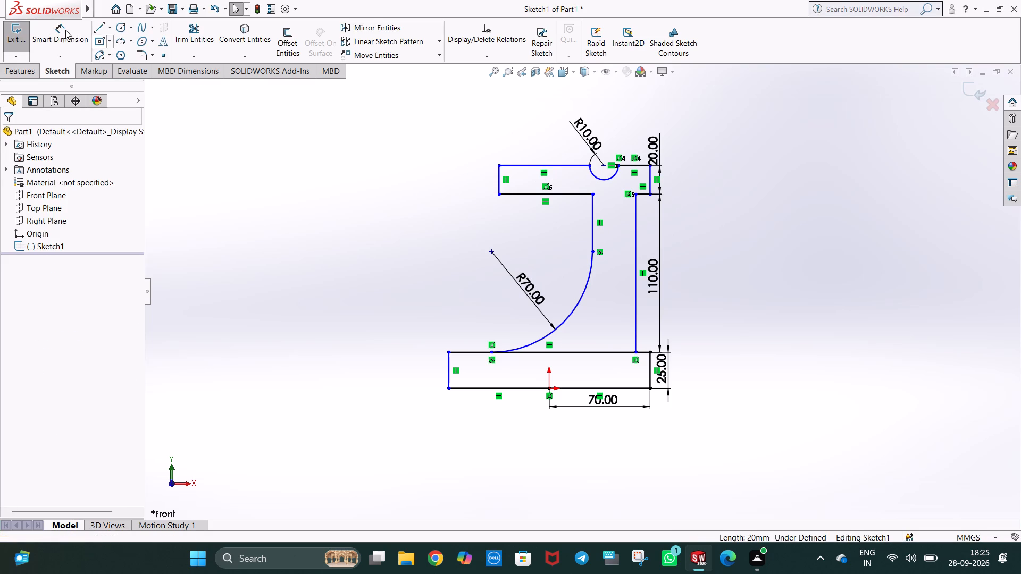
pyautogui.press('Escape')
# Dimension the horizontal distance between the lower end of the upright's right line and the base's upper right corner.
pyautogui.click(61, 32)
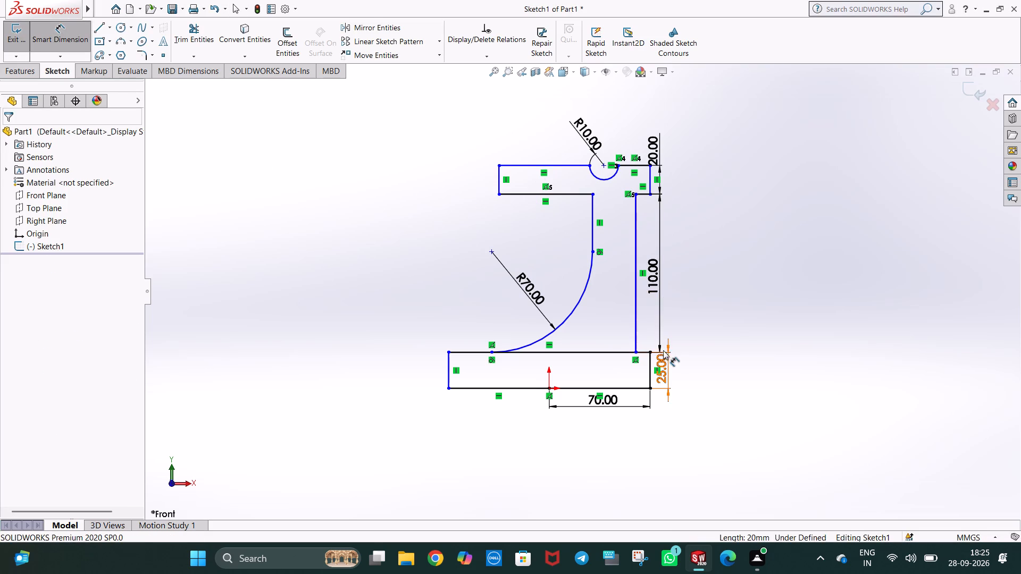
pyautogui.click(637, 351)
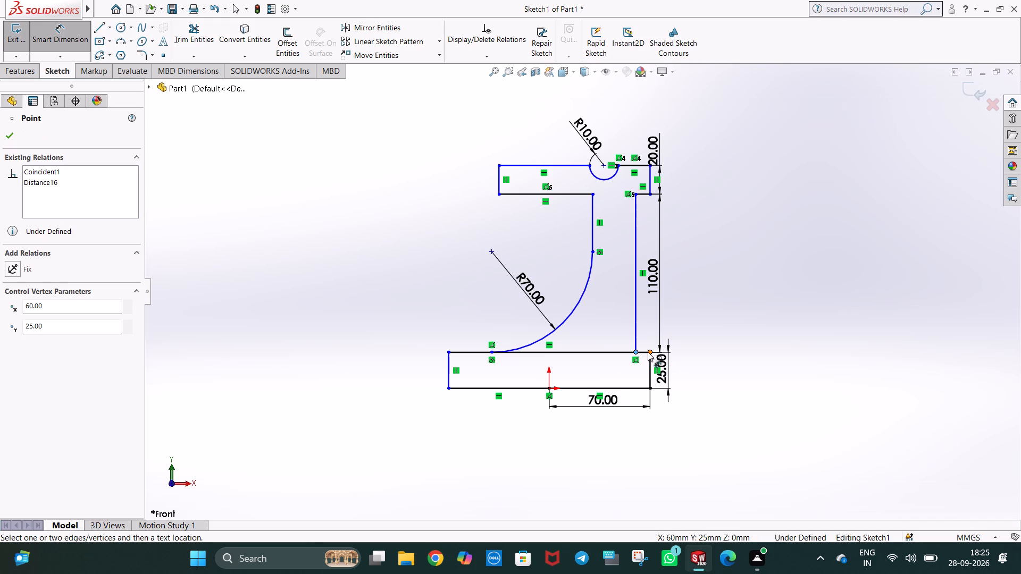
pyautogui.click(649, 352)
pyautogui.click(614, 339)
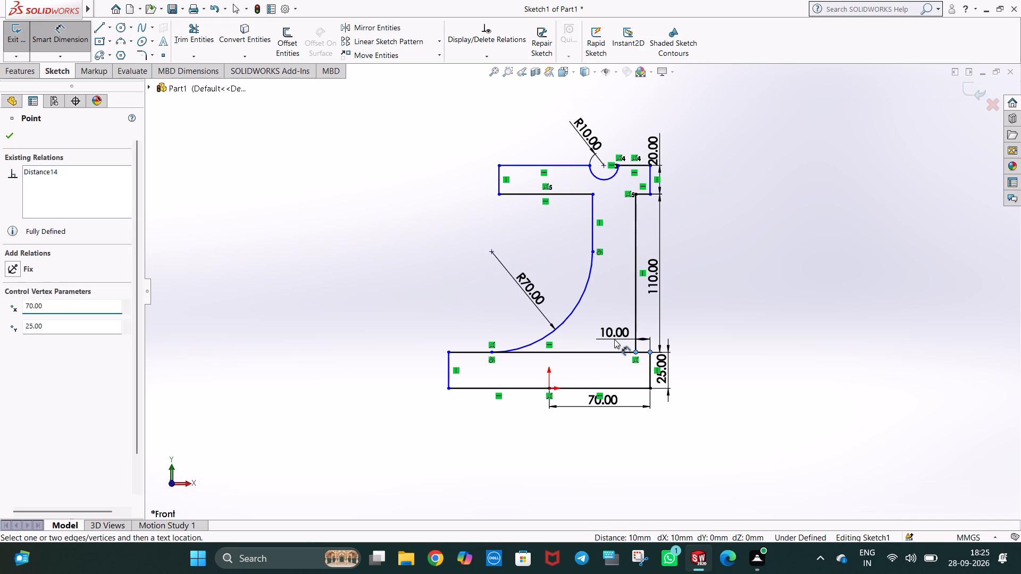
pyautogui.click(571, 318)
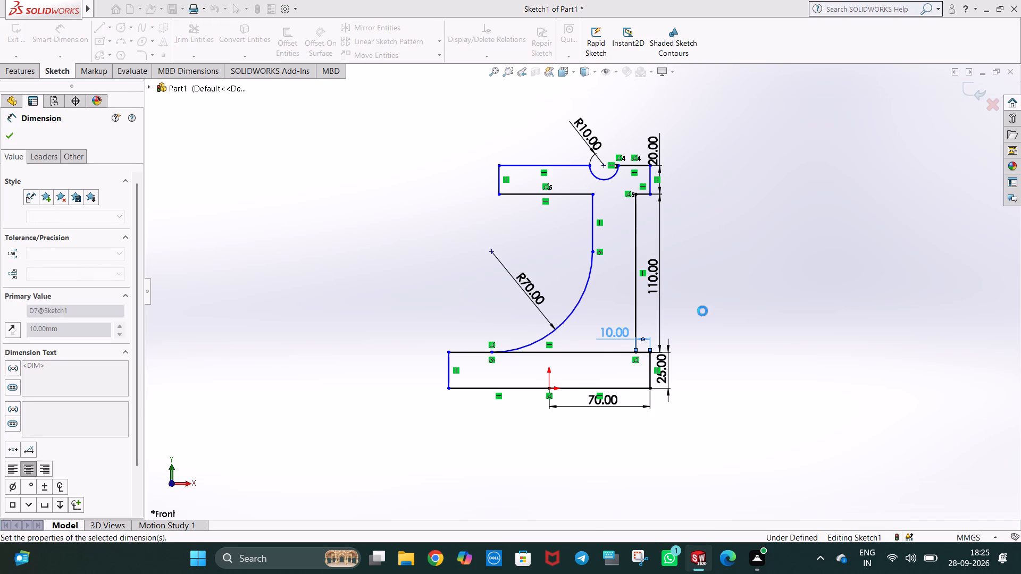
pyautogui.click(711, 309)
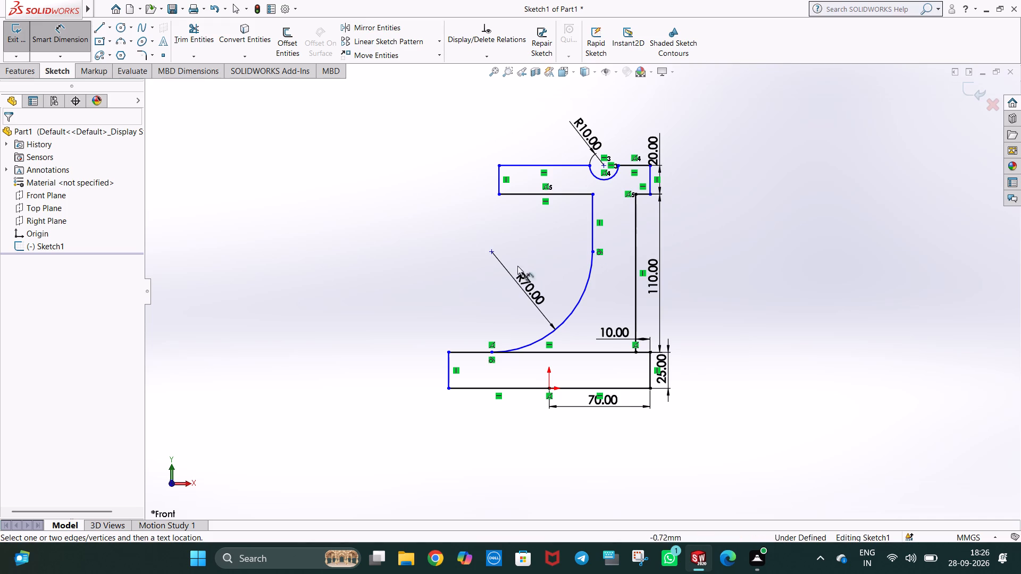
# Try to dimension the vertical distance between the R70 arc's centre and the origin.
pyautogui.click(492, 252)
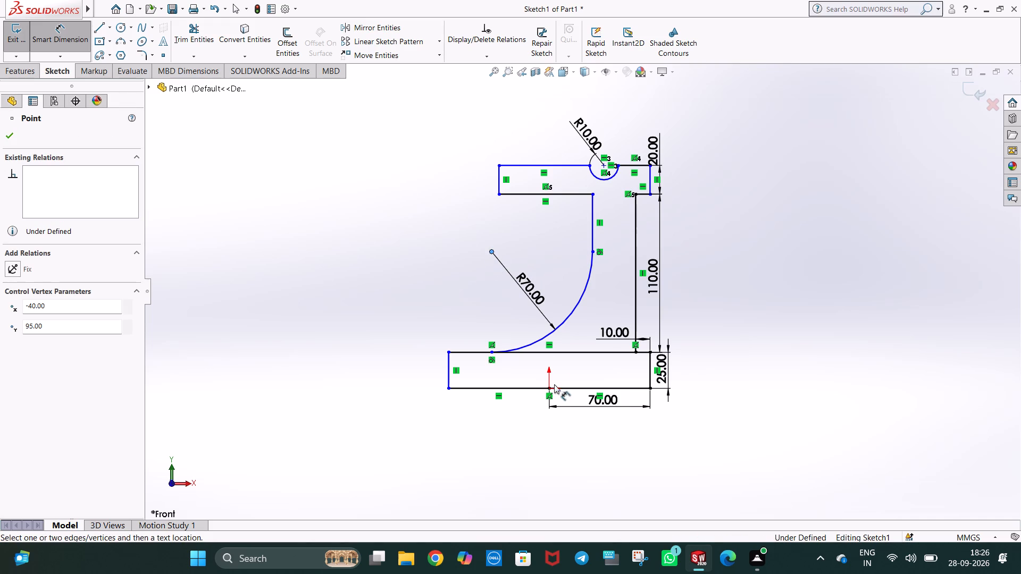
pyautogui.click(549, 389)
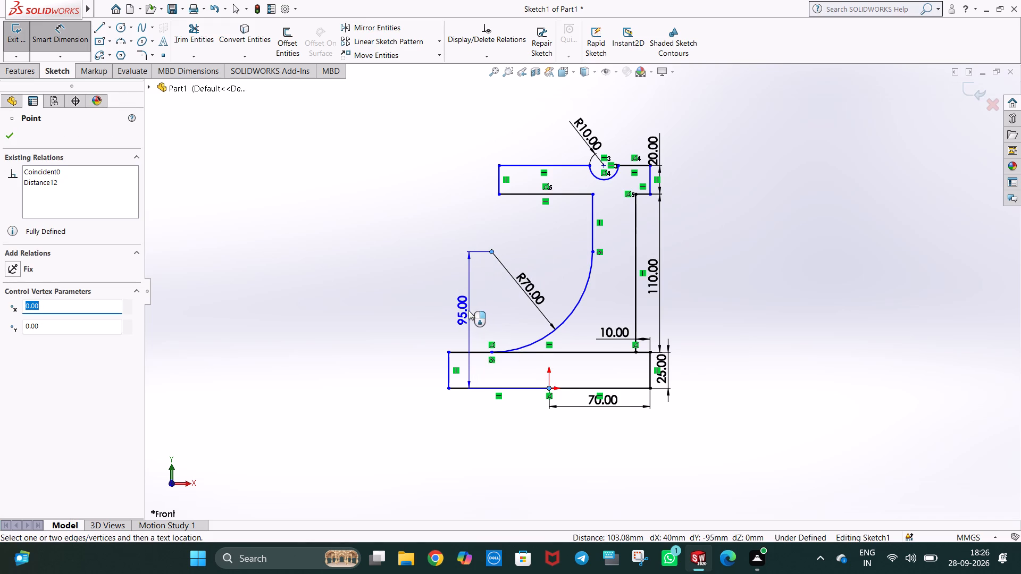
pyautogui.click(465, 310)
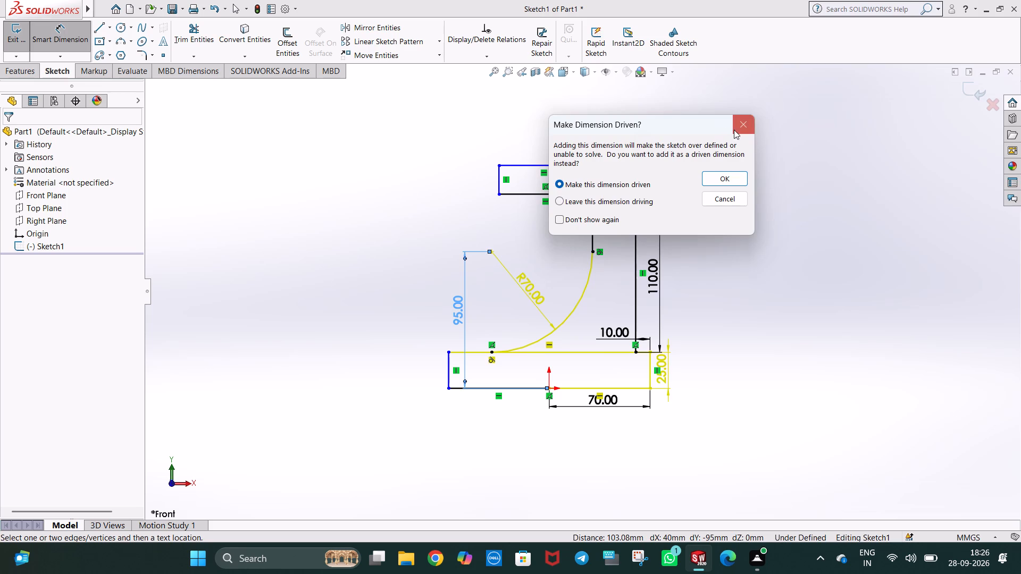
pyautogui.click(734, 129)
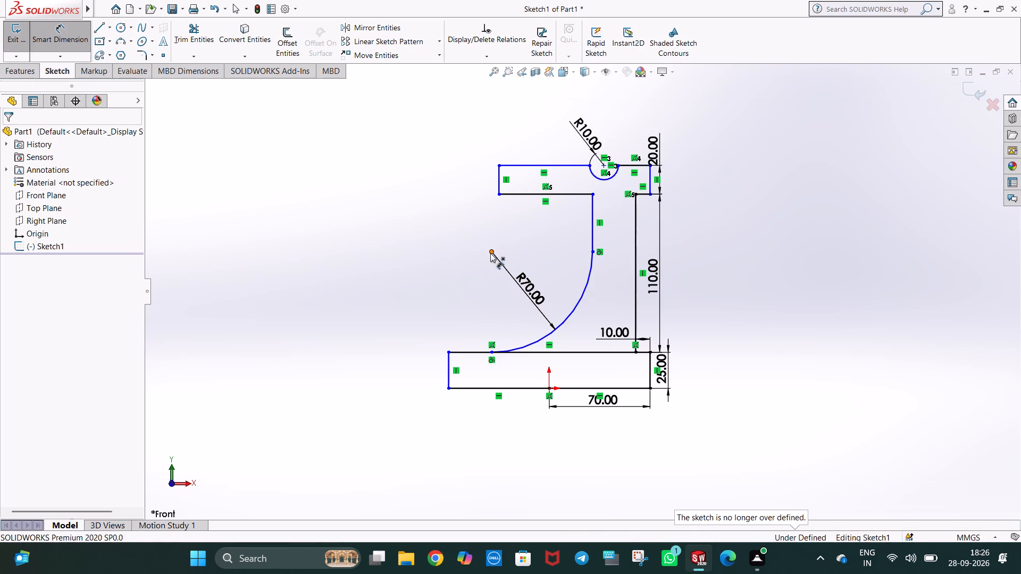
# Dimension the direct distance between the R70 arc's centre and the centre of the top section's semicircular cutout.
pyautogui.click(490, 252)
pyautogui.click(604, 167)
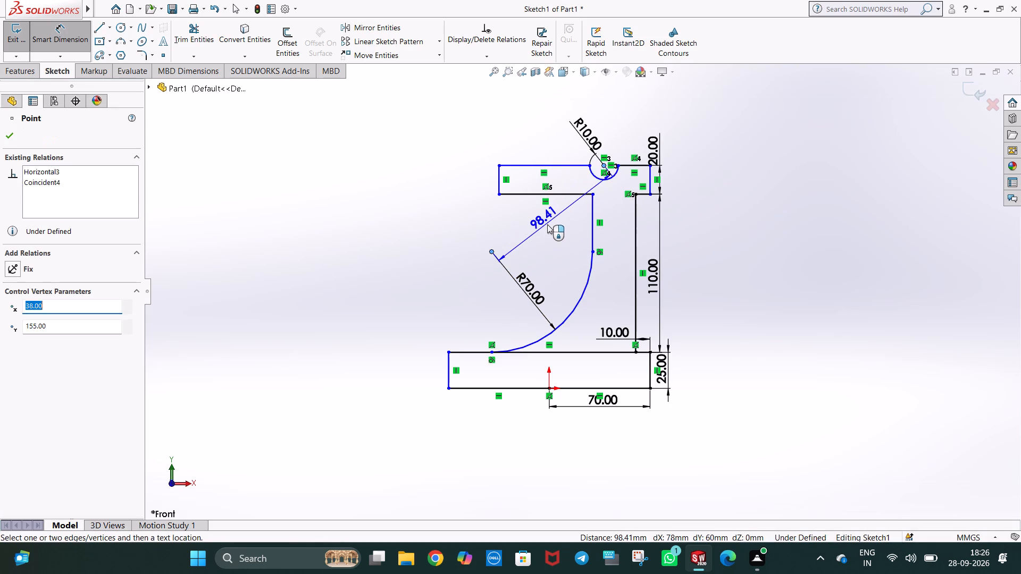
pyautogui.click(547, 224)
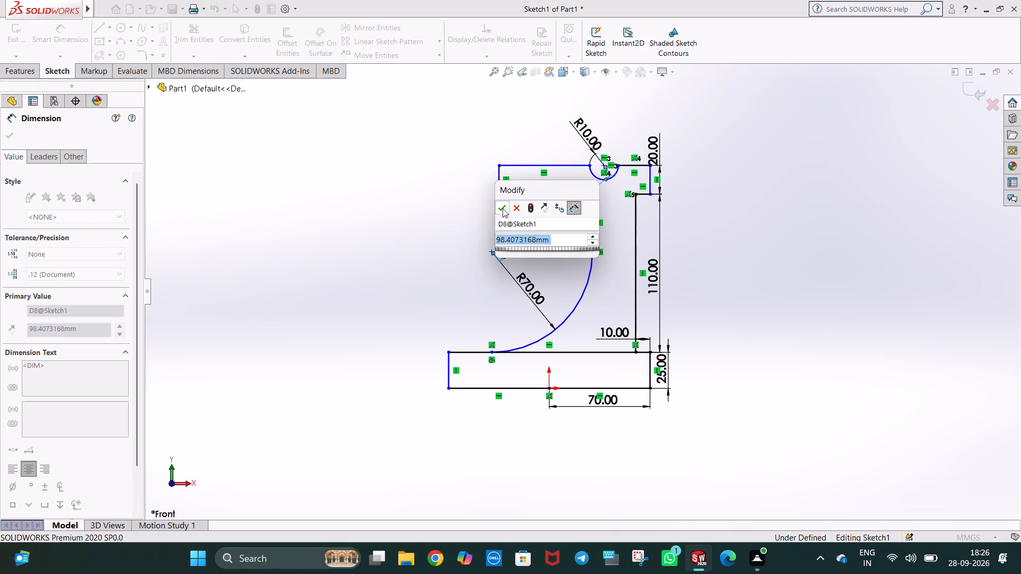
pyautogui.click(504, 207)
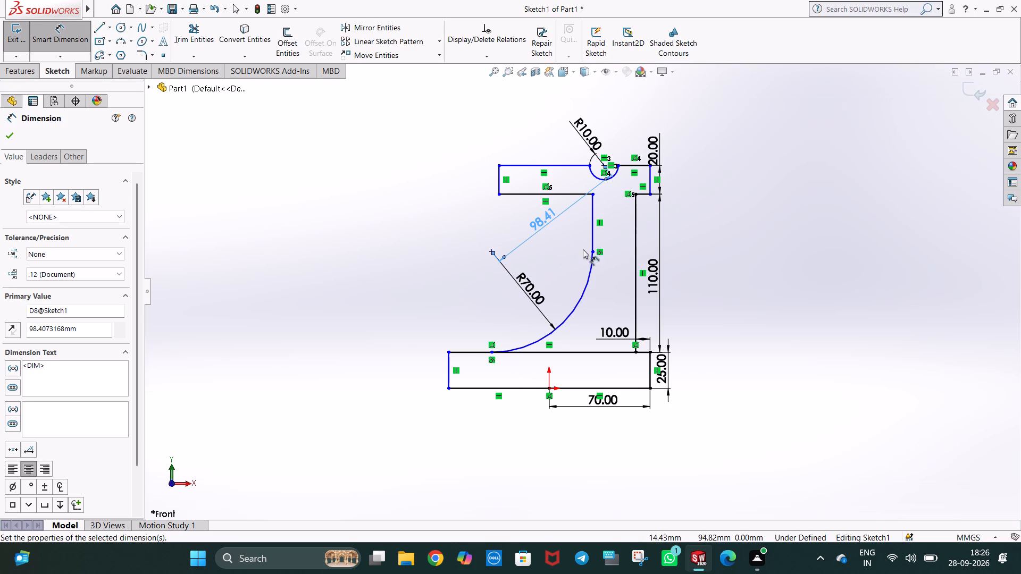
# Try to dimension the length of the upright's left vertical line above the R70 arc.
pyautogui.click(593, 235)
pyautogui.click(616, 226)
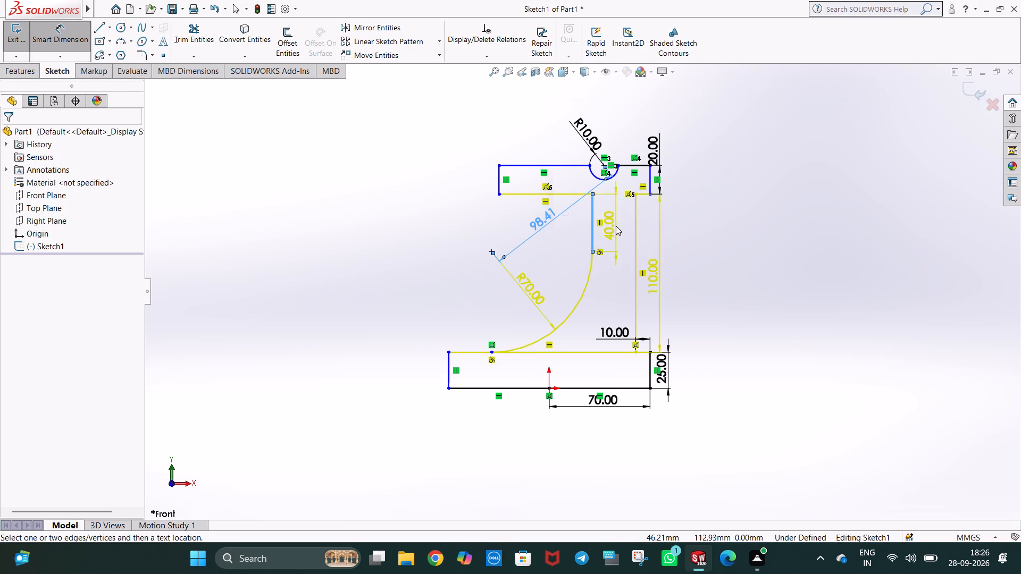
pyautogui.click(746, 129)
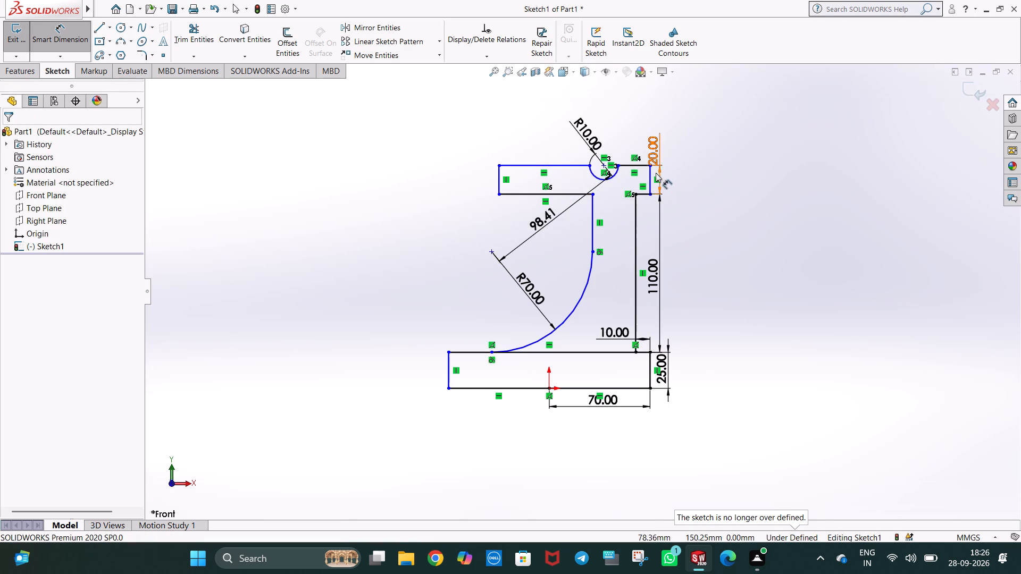
# Dimension the top section's short lower edge right of the upright, placing the text to the right outside its extension lines.
pyautogui.scroll(-3, 632, 220)
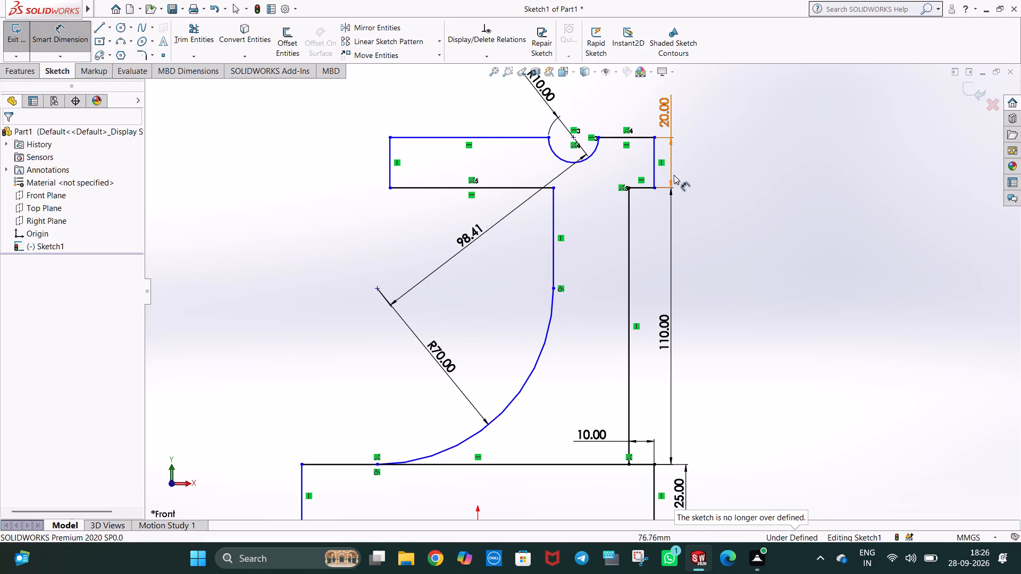
pyautogui.click(649, 188)
pyautogui.click(646, 226)
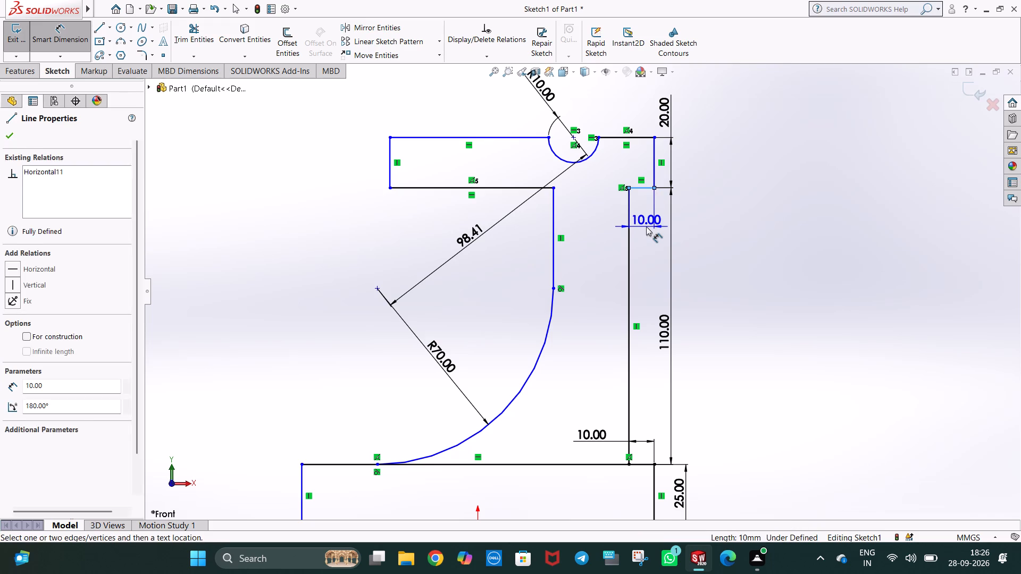
pyautogui.click(731, 200)
pyautogui.press('Escape')
pyautogui.click(610, 213)
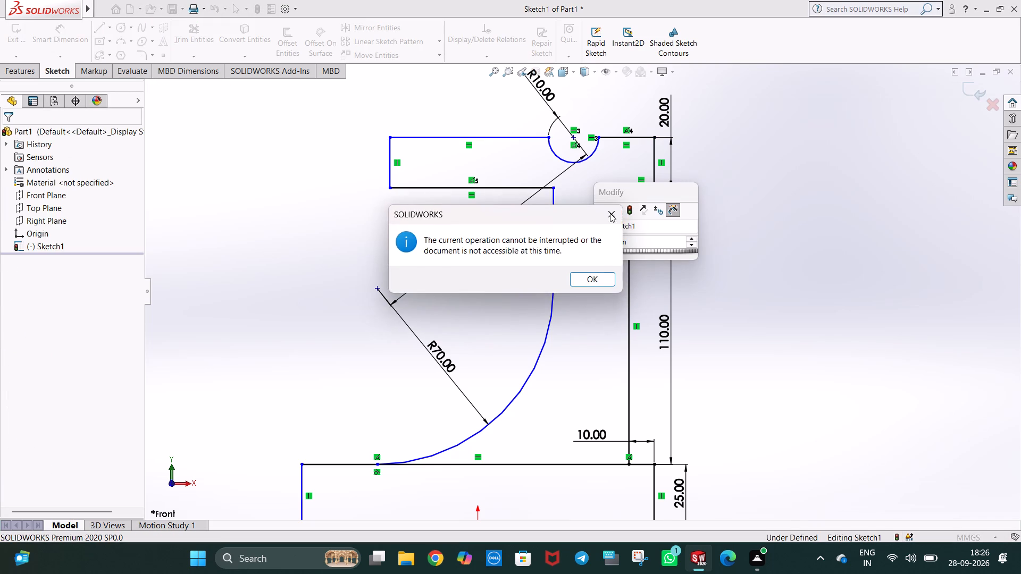
pyautogui.click(600, 212)
pyautogui.click(752, 206)
pyautogui.press('Escape')
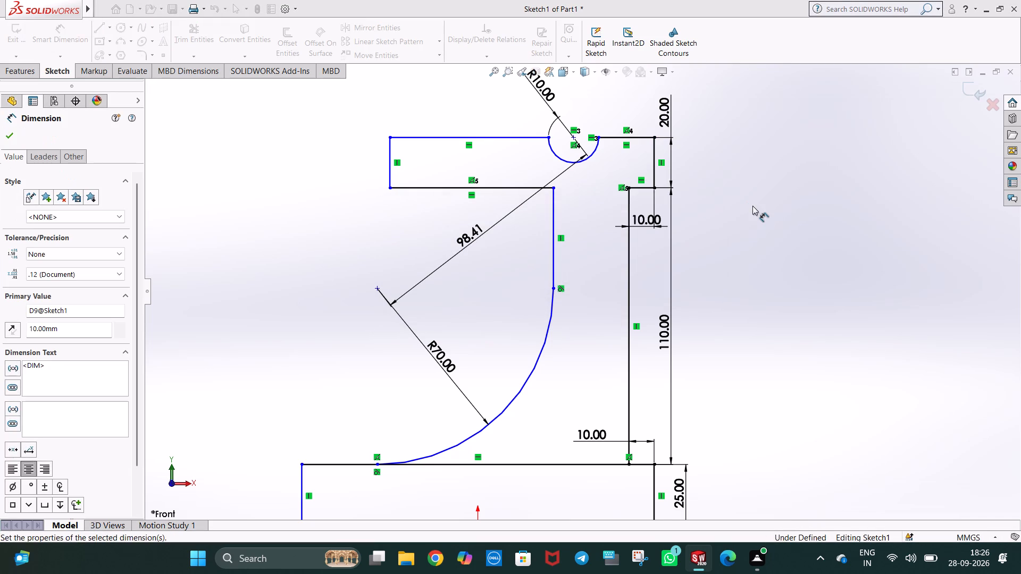
pyautogui.moveTo(655, 218); pyautogui.dragTo(691, 217)
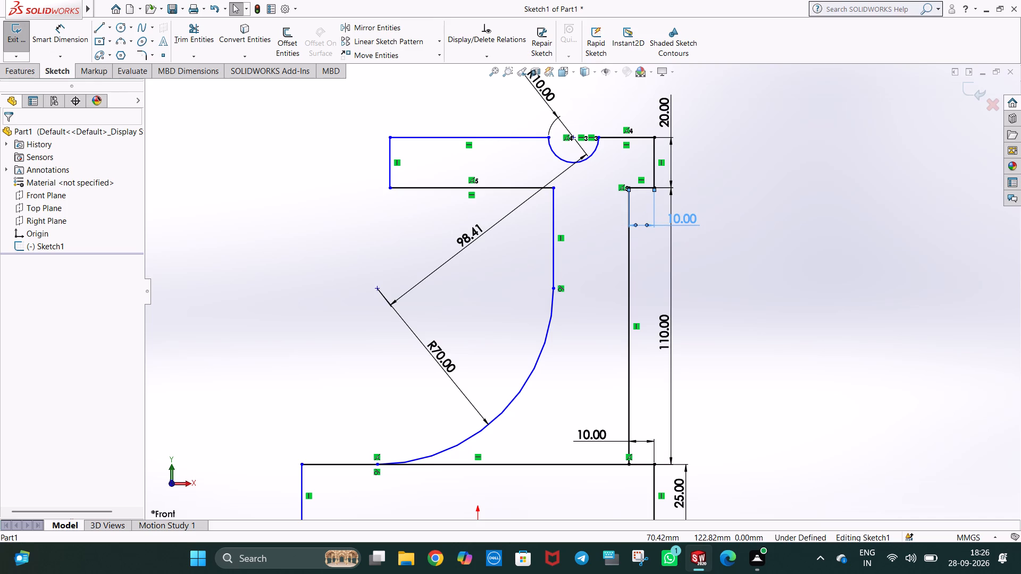
pyautogui.click(727, 251)
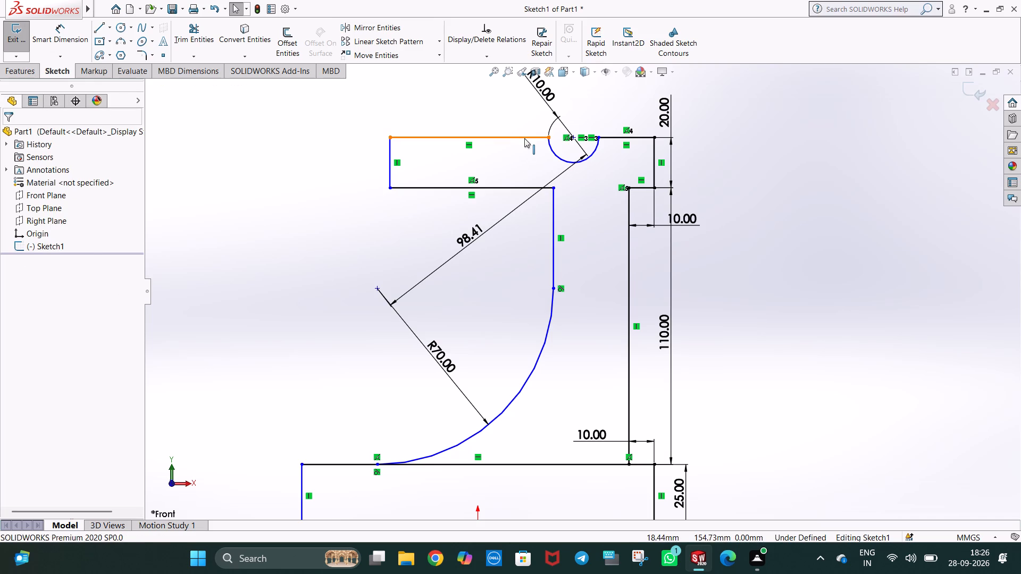
# Dimension the length of the top section's upper edge left of the cutout, placing it above the profile.
pyautogui.click(524, 138)
pyautogui.press('Escape')
pyautogui.press('Escape')
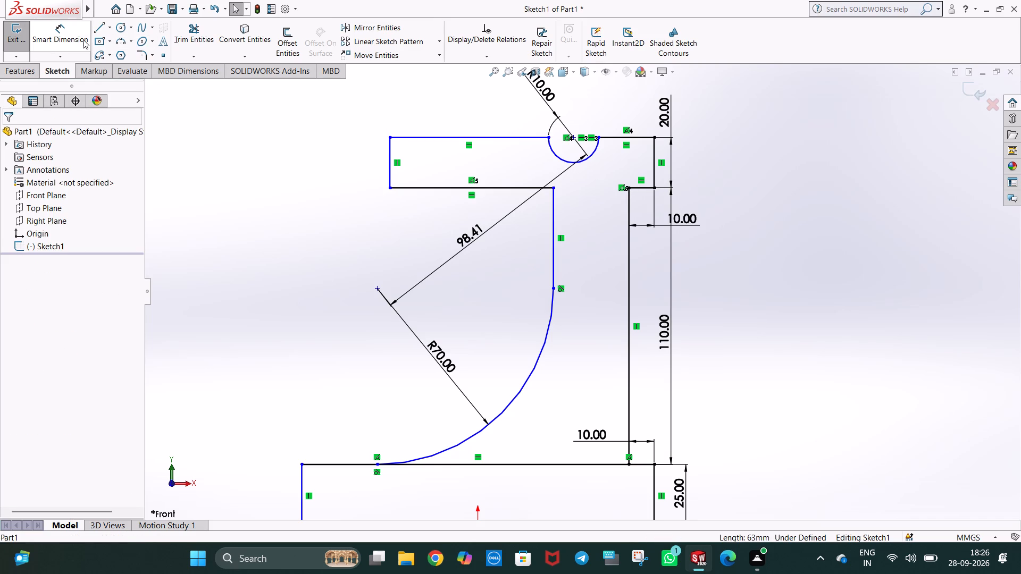
pyautogui.click(83, 39)
pyautogui.click(428, 136)
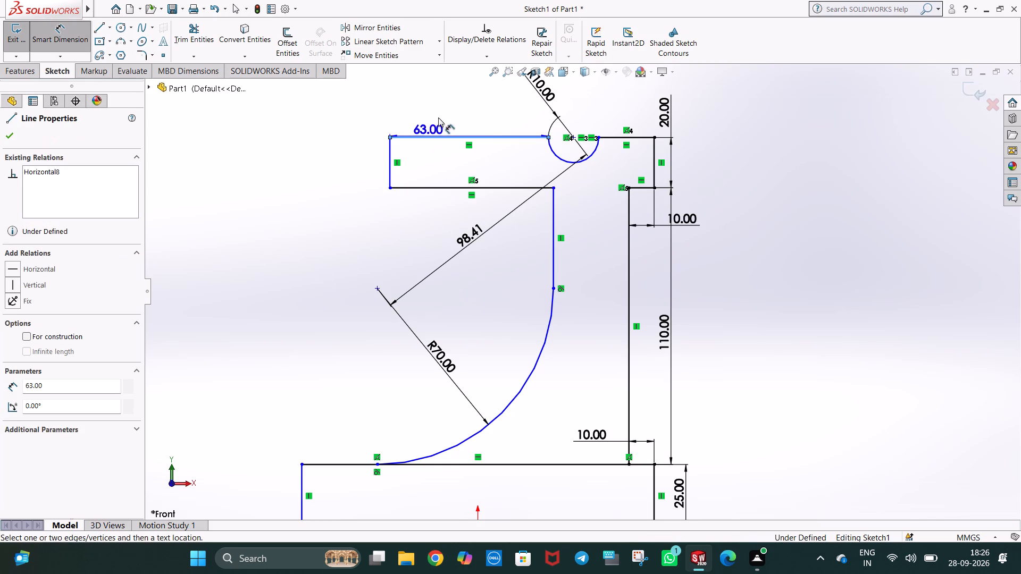
pyautogui.click(467, 119)
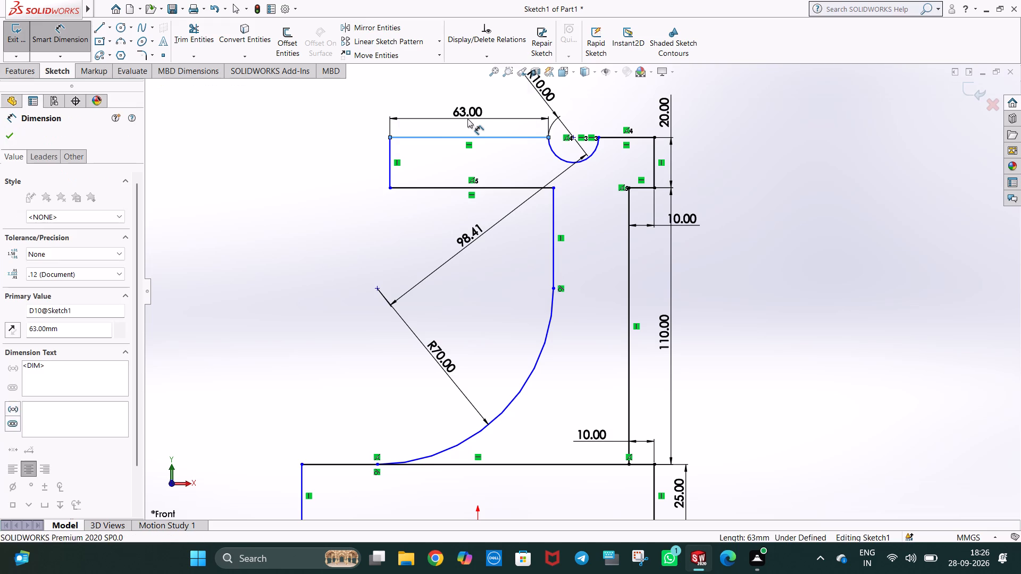
pyautogui.click(420, 99)
pyautogui.click(723, 240)
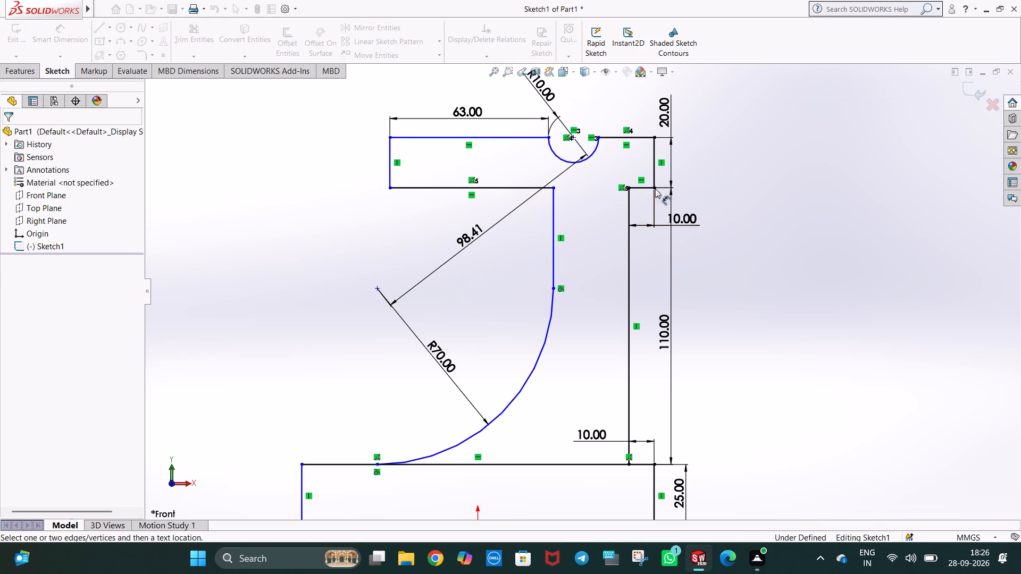
# Dimension the vertical distance between the top section's upper left corner and the origin, placing it left of the profile.
pyautogui.click(390, 138)
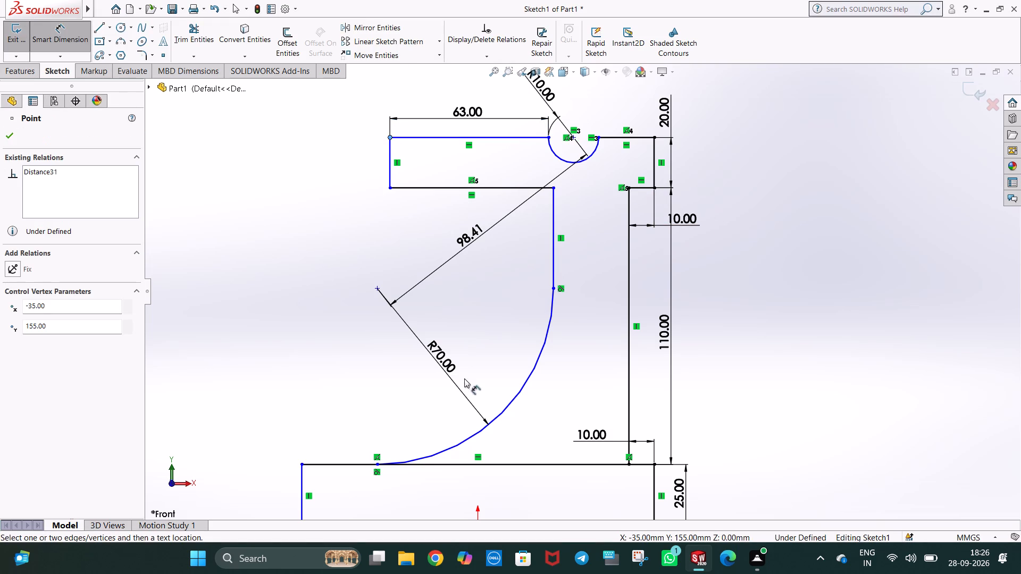
pyautogui.scroll(-3, 458, 474)
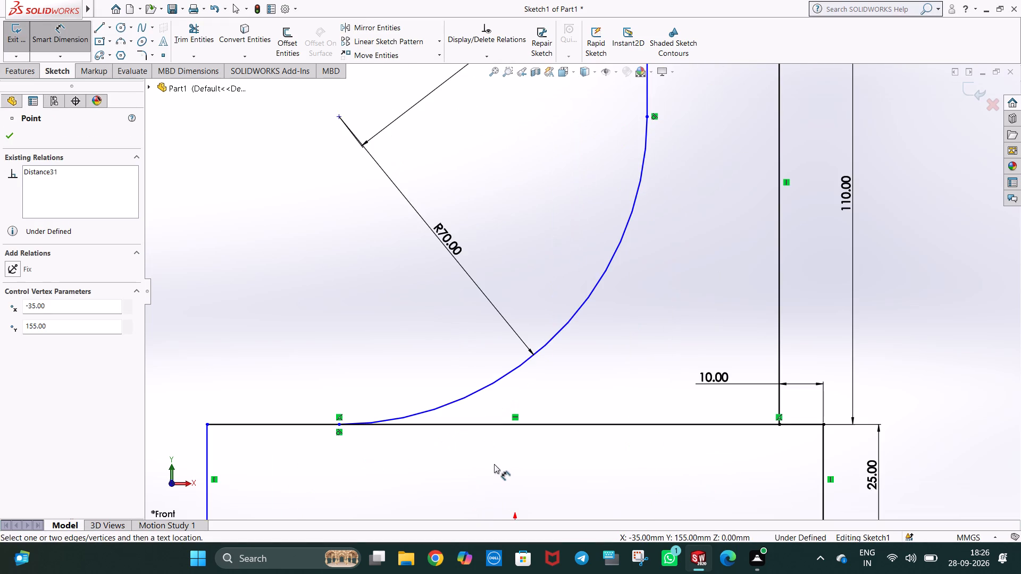
pyautogui.scroll(4, 498, 463)
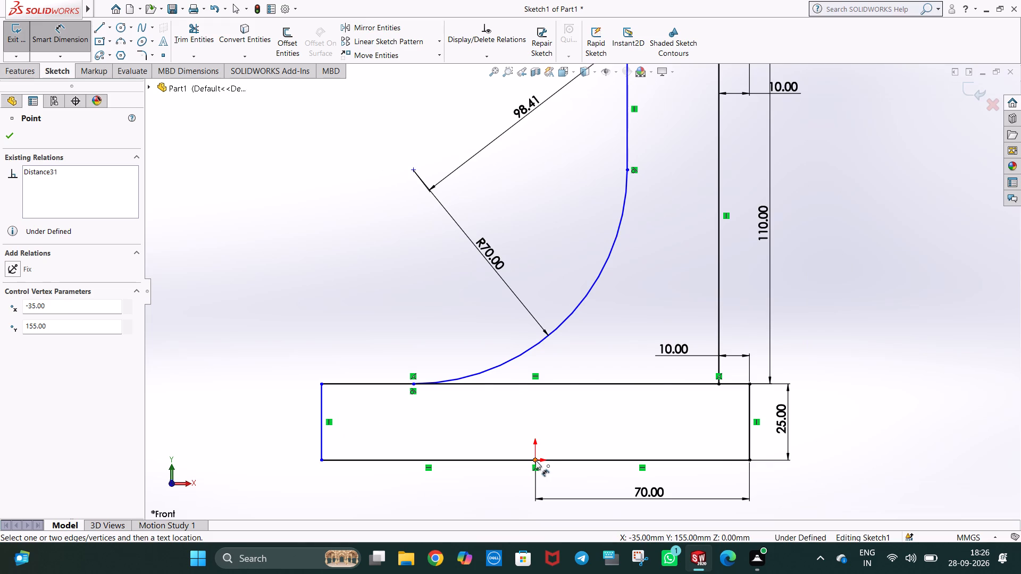
pyautogui.click(534, 460)
pyautogui.scroll(3, 415, 268)
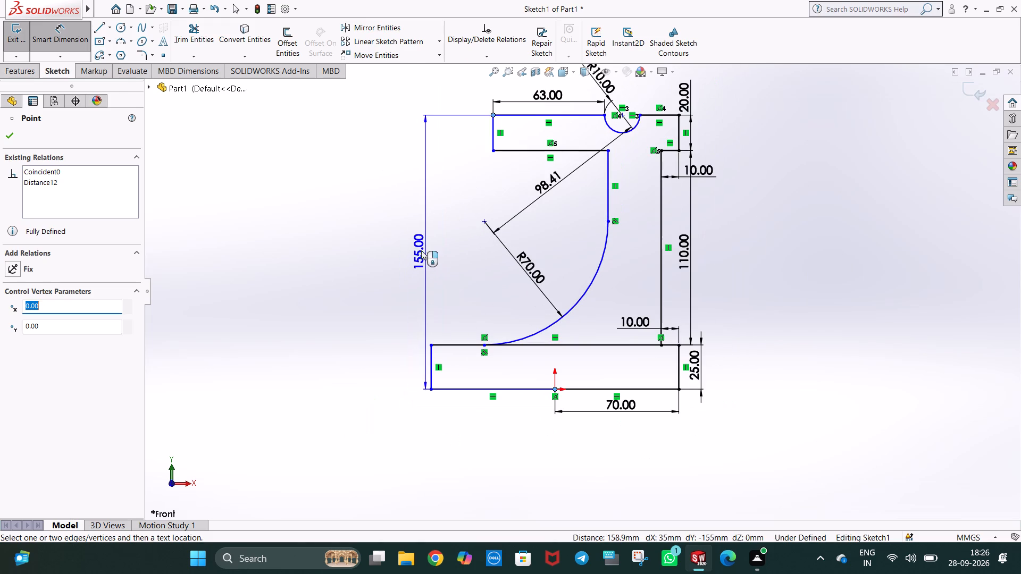
pyautogui.click(397, 233)
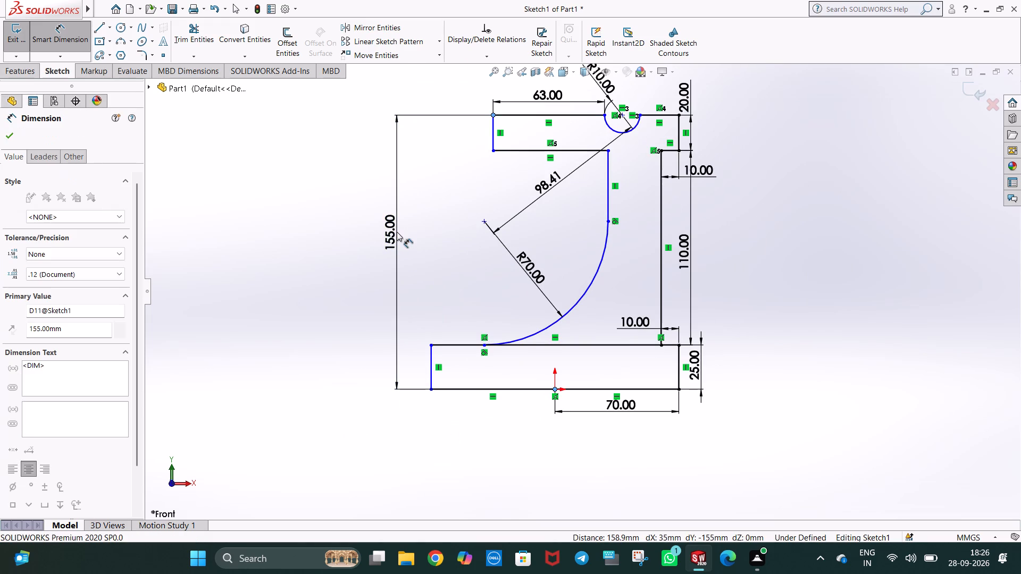
pyautogui.click(352, 215)
pyautogui.click(737, 239)
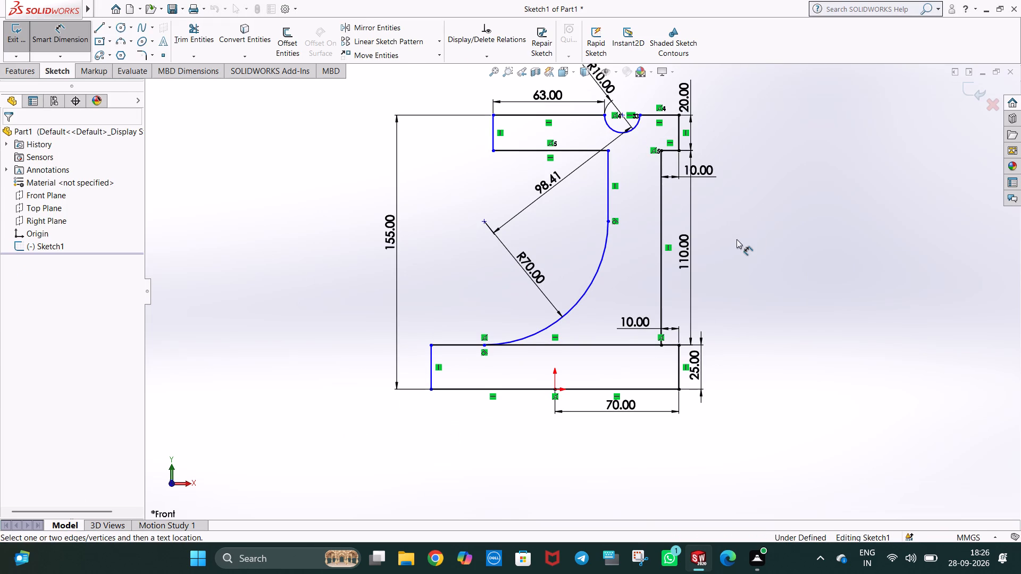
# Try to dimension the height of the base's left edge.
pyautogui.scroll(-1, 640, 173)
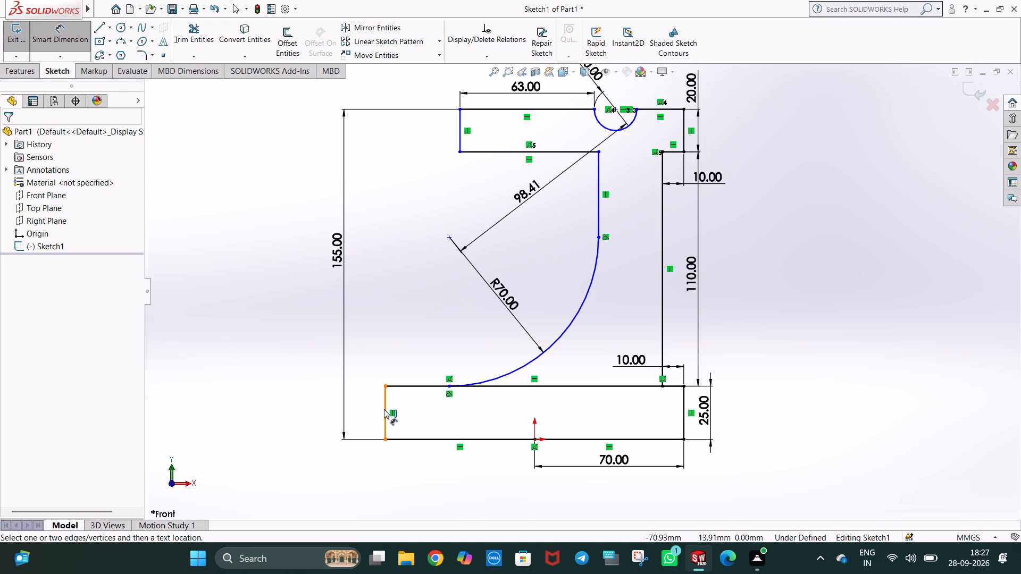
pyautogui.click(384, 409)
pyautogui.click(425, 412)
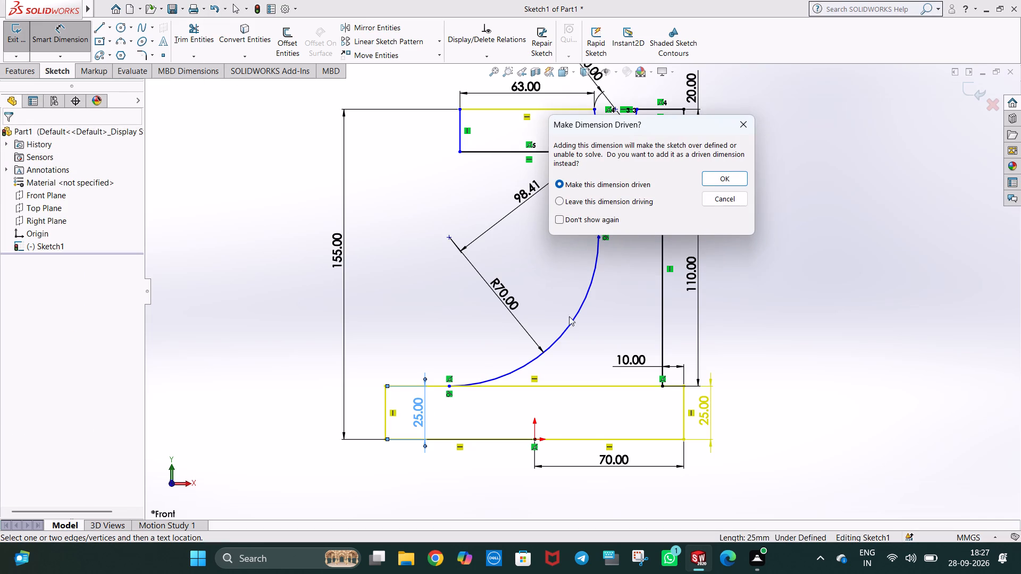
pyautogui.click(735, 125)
# Dimension the left half of the base's bottom edge, placing it below the base.
pyautogui.click(453, 441)
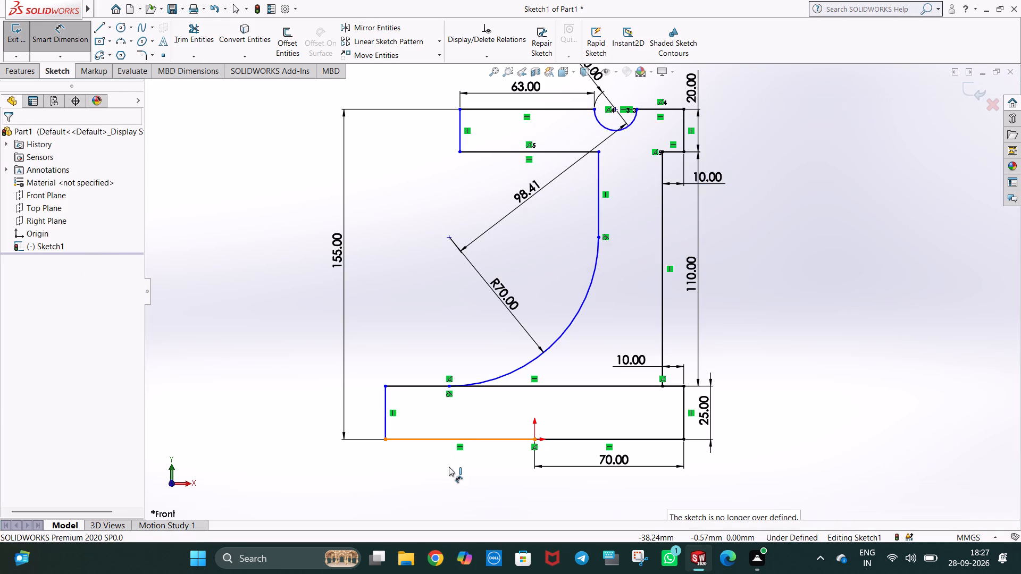
pyautogui.click(449, 468)
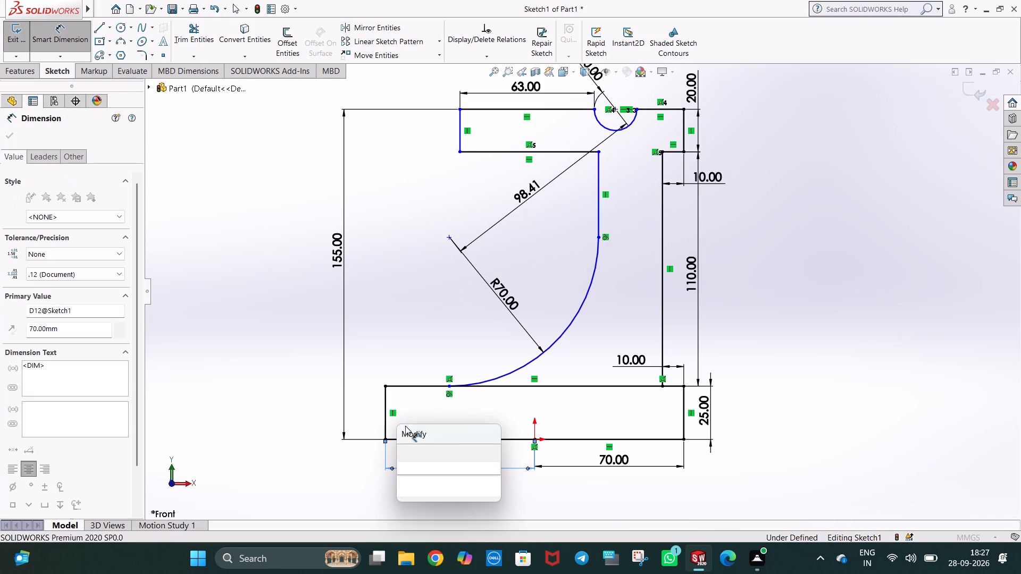
pyautogui.click(404, 449)
pyautogui.click(743, 332)
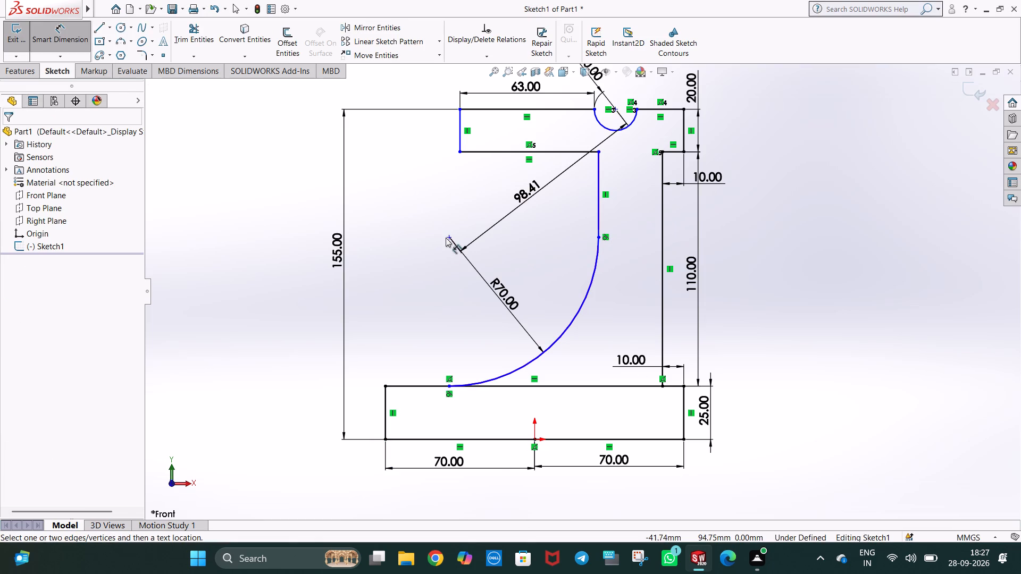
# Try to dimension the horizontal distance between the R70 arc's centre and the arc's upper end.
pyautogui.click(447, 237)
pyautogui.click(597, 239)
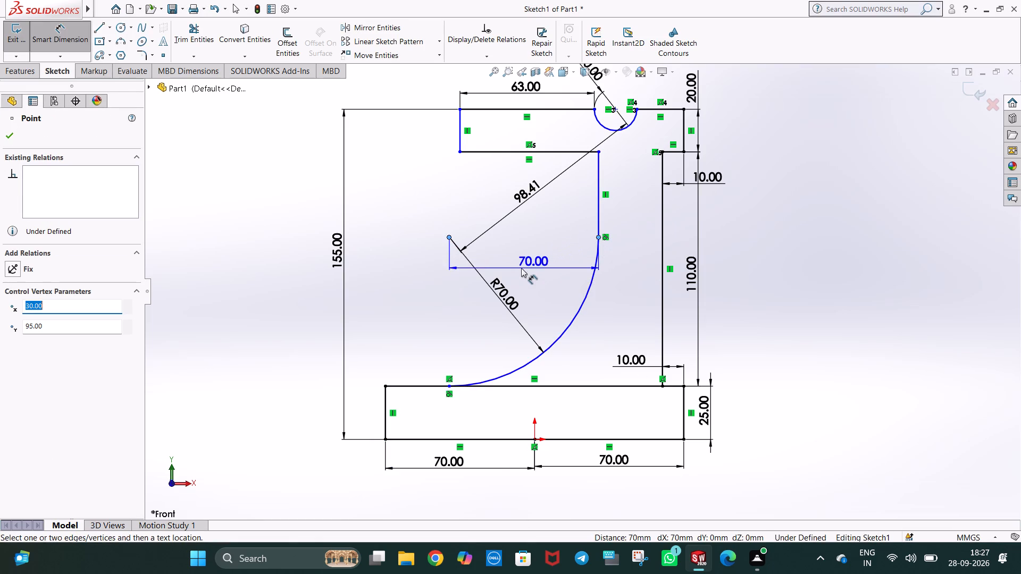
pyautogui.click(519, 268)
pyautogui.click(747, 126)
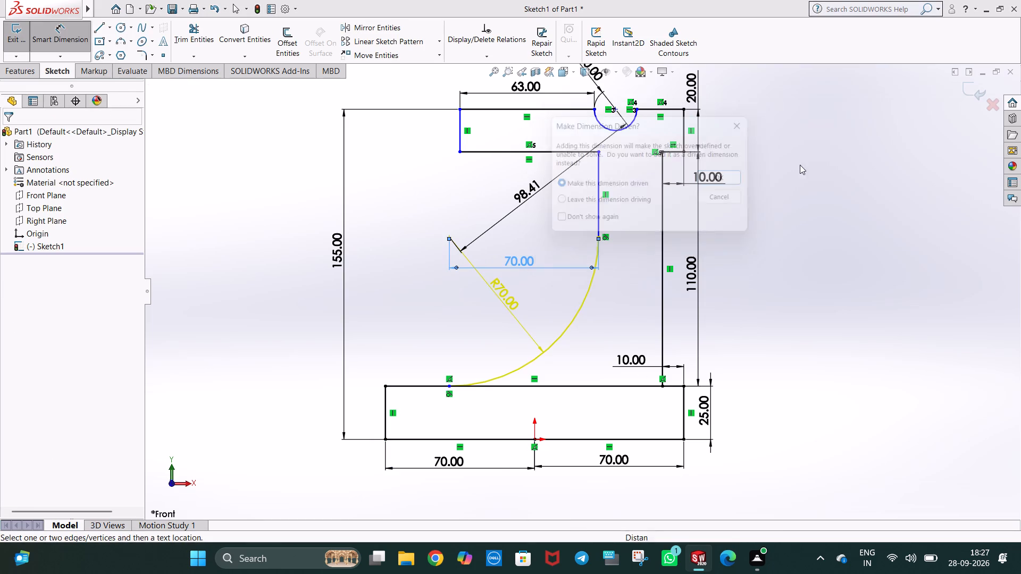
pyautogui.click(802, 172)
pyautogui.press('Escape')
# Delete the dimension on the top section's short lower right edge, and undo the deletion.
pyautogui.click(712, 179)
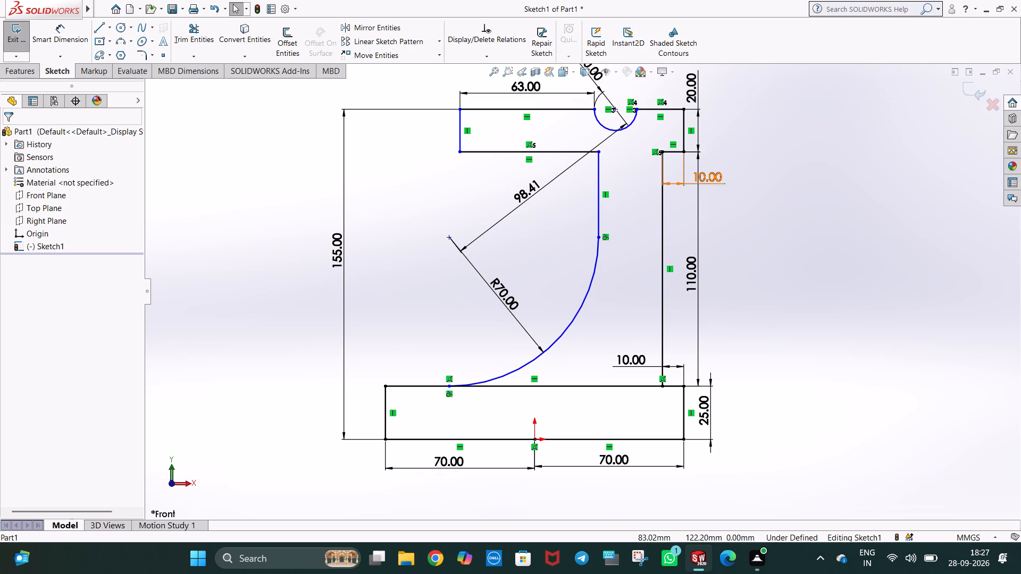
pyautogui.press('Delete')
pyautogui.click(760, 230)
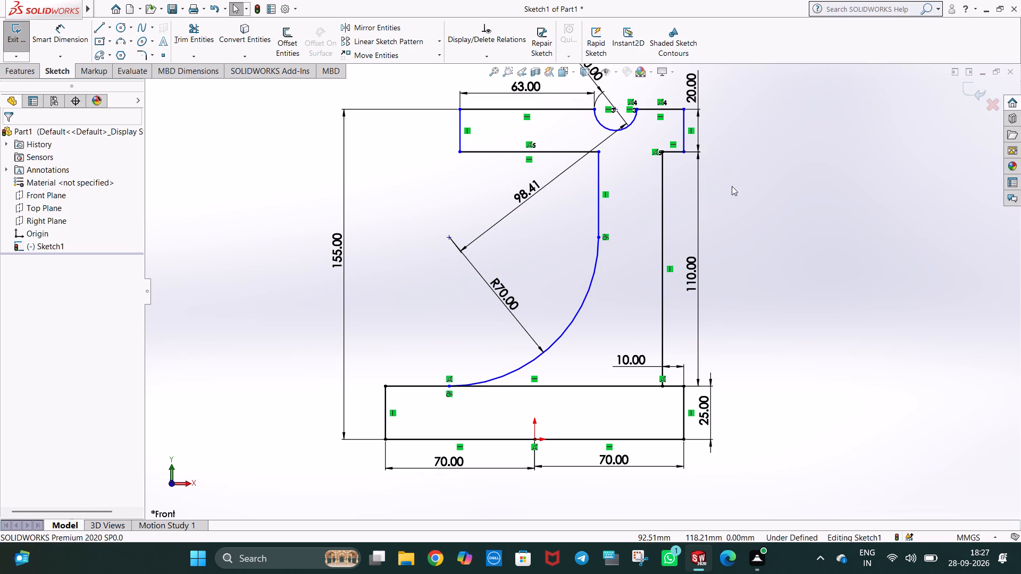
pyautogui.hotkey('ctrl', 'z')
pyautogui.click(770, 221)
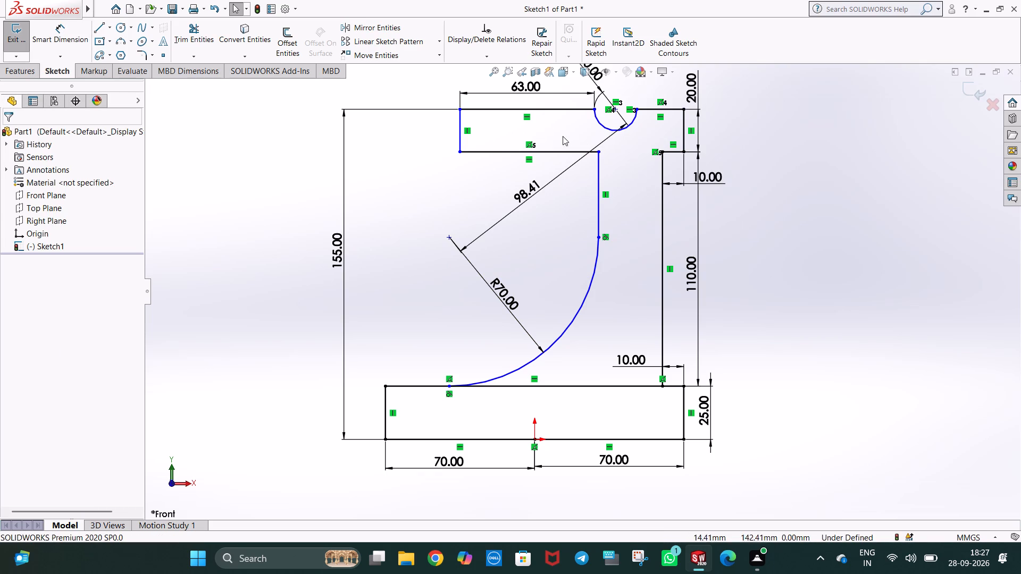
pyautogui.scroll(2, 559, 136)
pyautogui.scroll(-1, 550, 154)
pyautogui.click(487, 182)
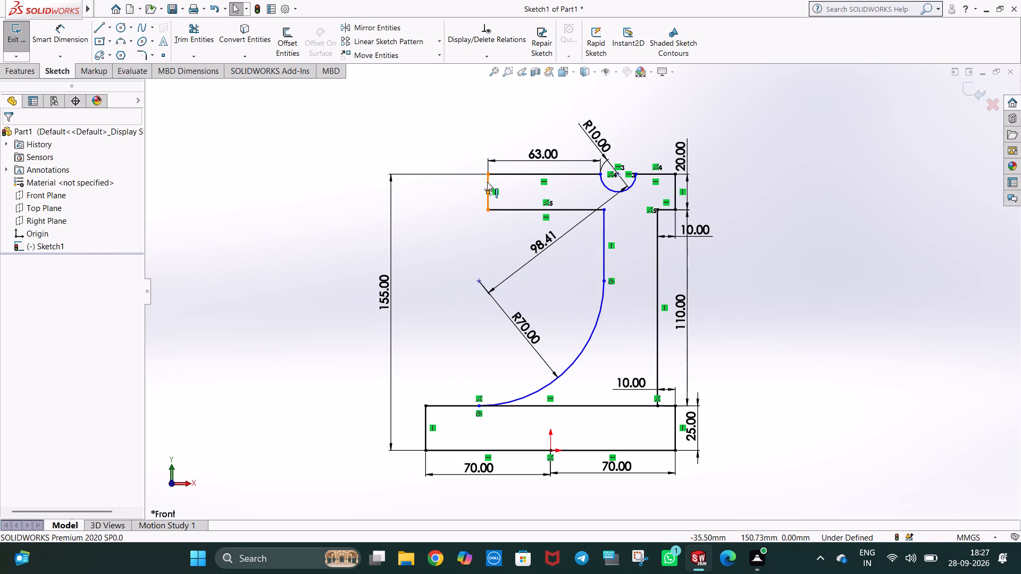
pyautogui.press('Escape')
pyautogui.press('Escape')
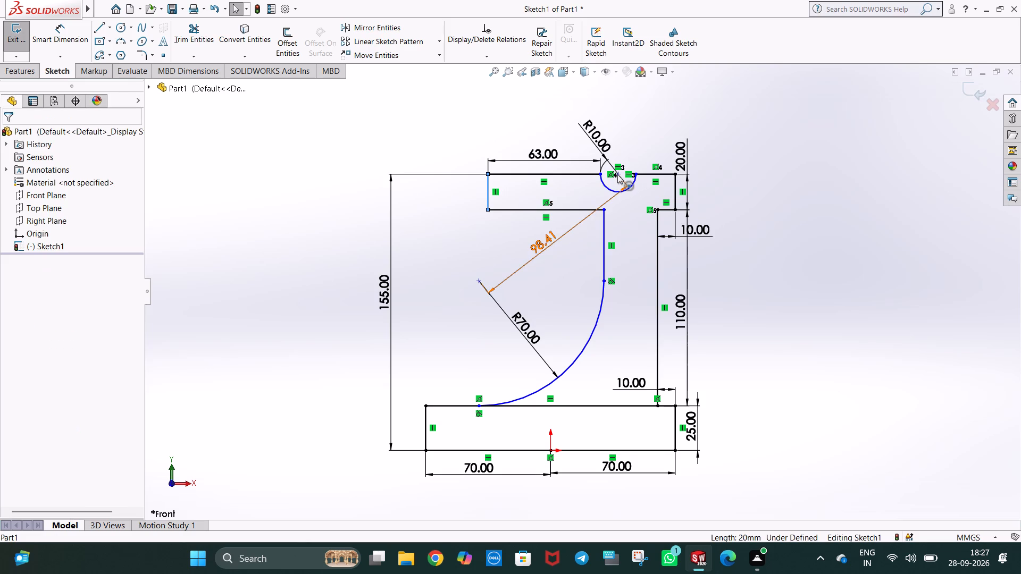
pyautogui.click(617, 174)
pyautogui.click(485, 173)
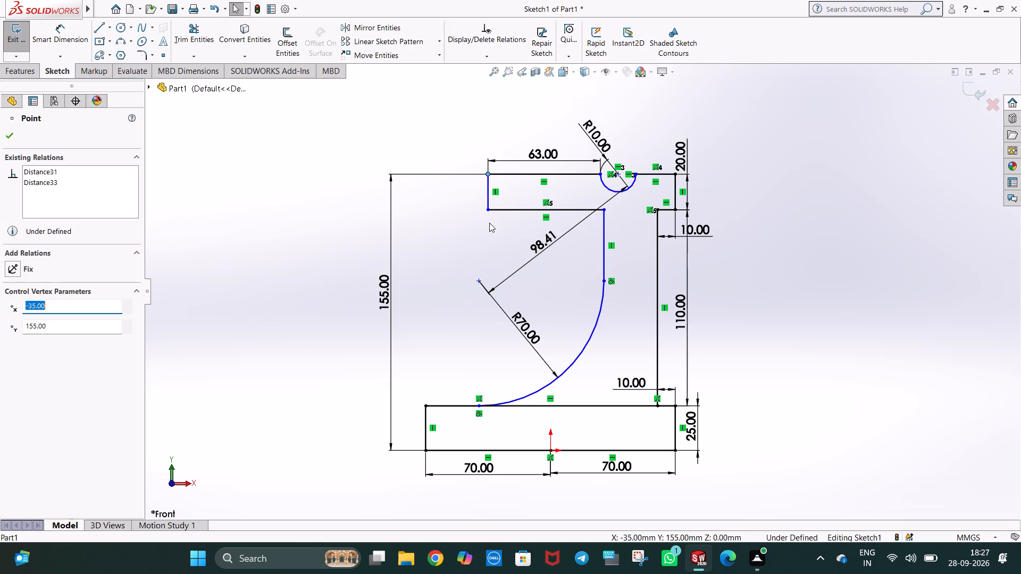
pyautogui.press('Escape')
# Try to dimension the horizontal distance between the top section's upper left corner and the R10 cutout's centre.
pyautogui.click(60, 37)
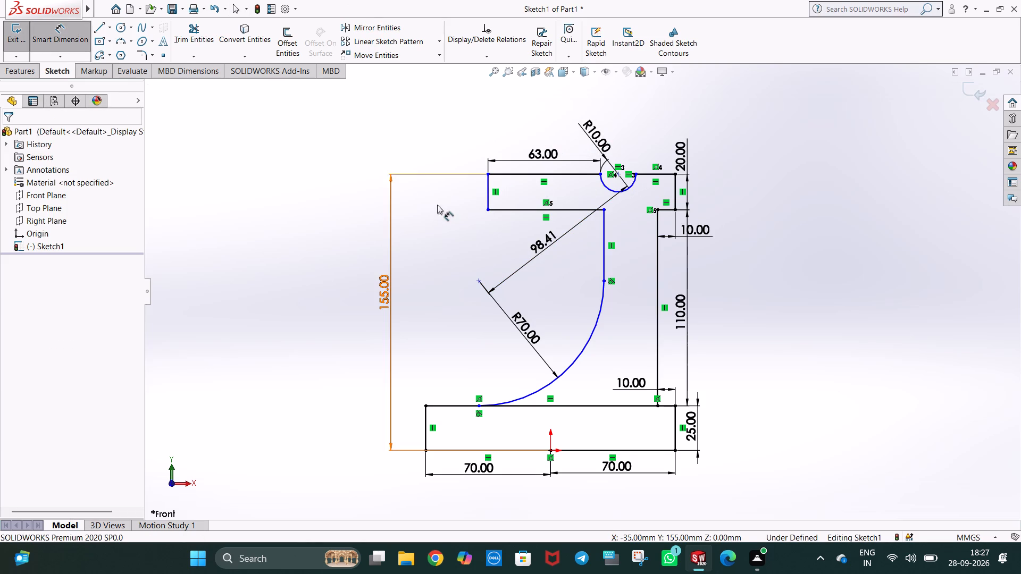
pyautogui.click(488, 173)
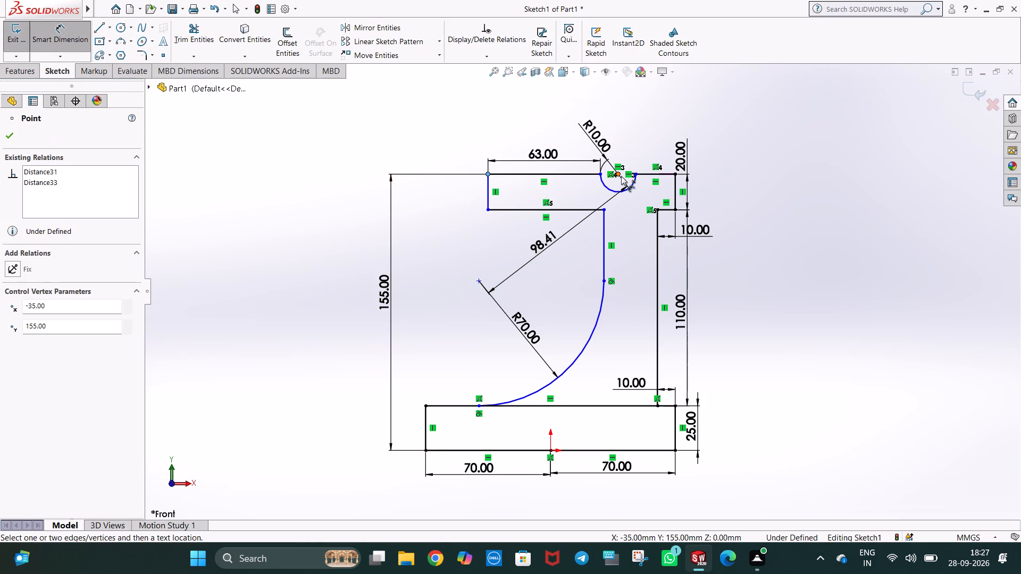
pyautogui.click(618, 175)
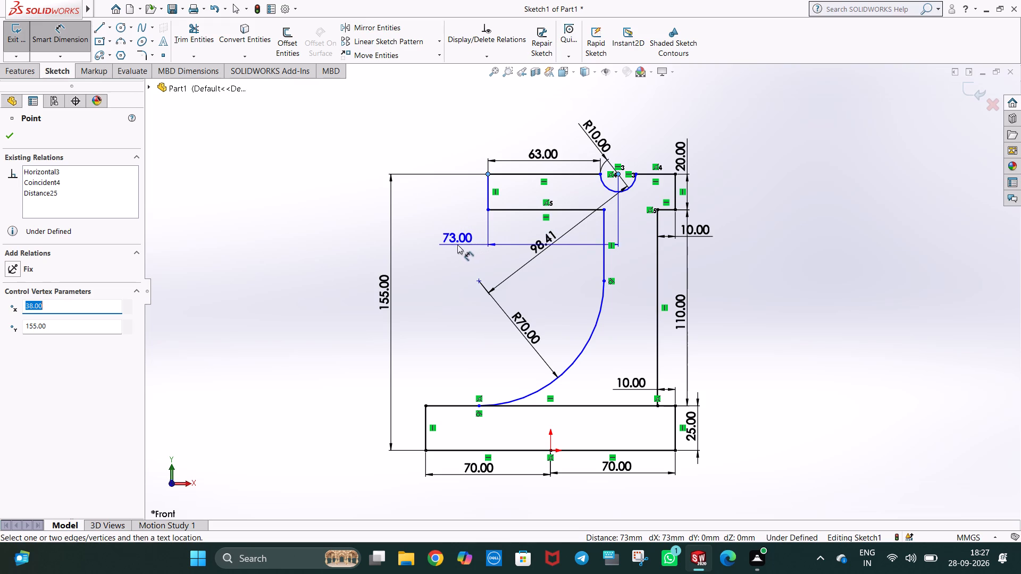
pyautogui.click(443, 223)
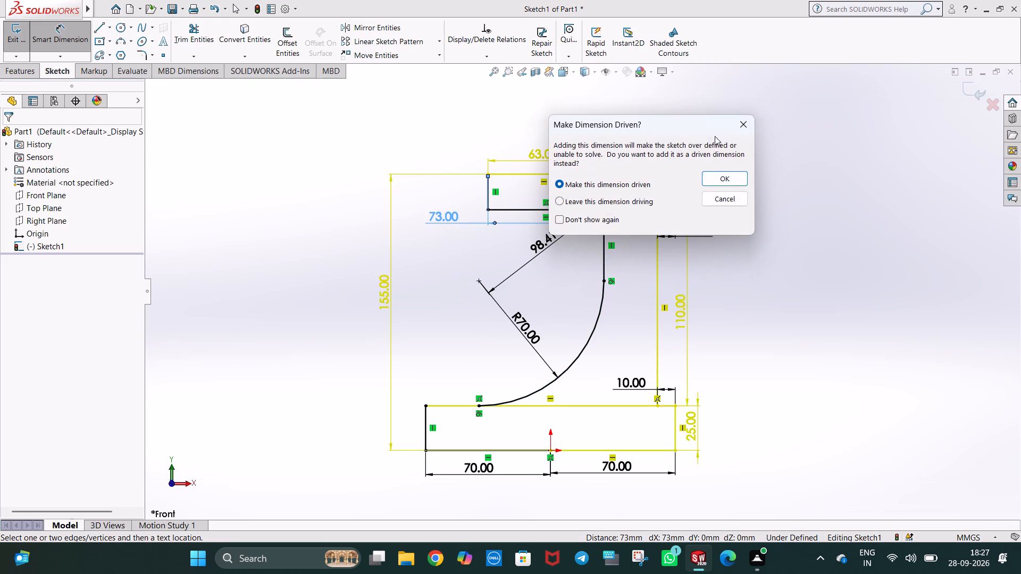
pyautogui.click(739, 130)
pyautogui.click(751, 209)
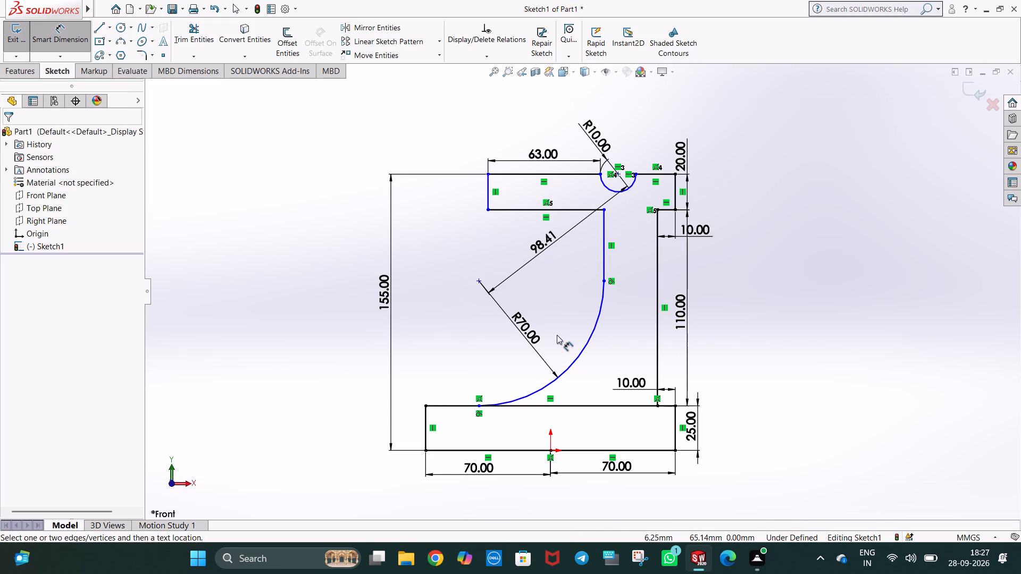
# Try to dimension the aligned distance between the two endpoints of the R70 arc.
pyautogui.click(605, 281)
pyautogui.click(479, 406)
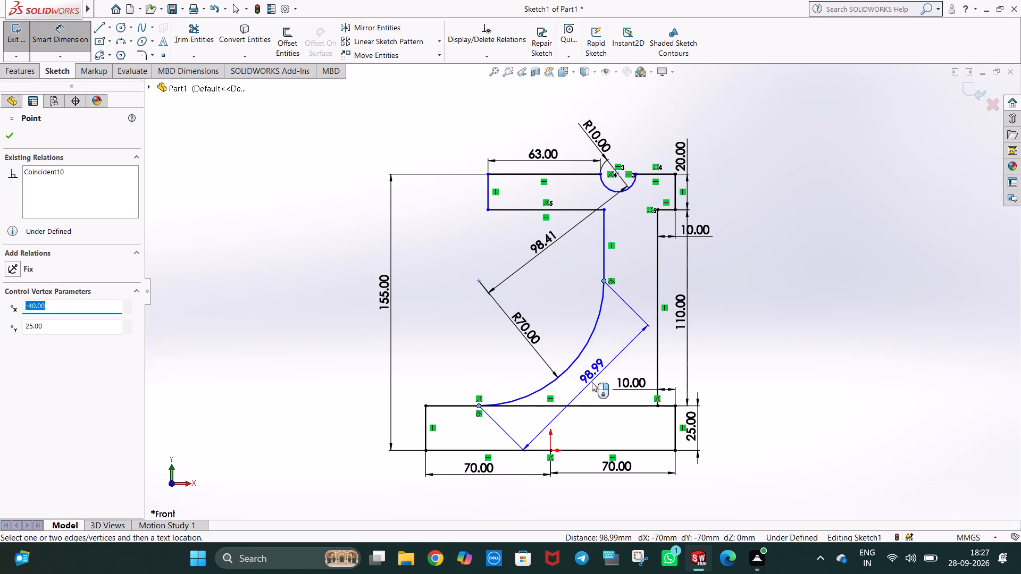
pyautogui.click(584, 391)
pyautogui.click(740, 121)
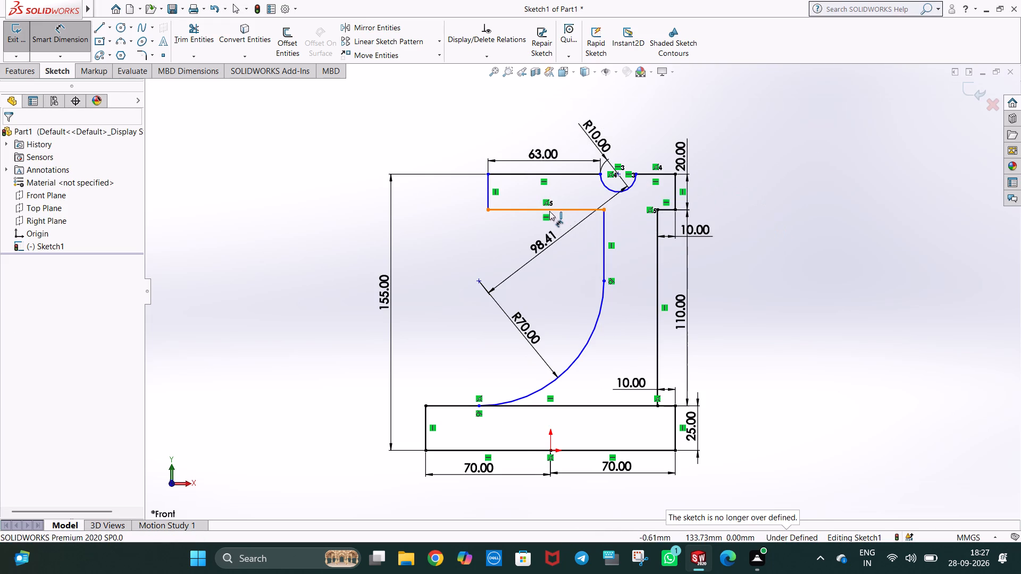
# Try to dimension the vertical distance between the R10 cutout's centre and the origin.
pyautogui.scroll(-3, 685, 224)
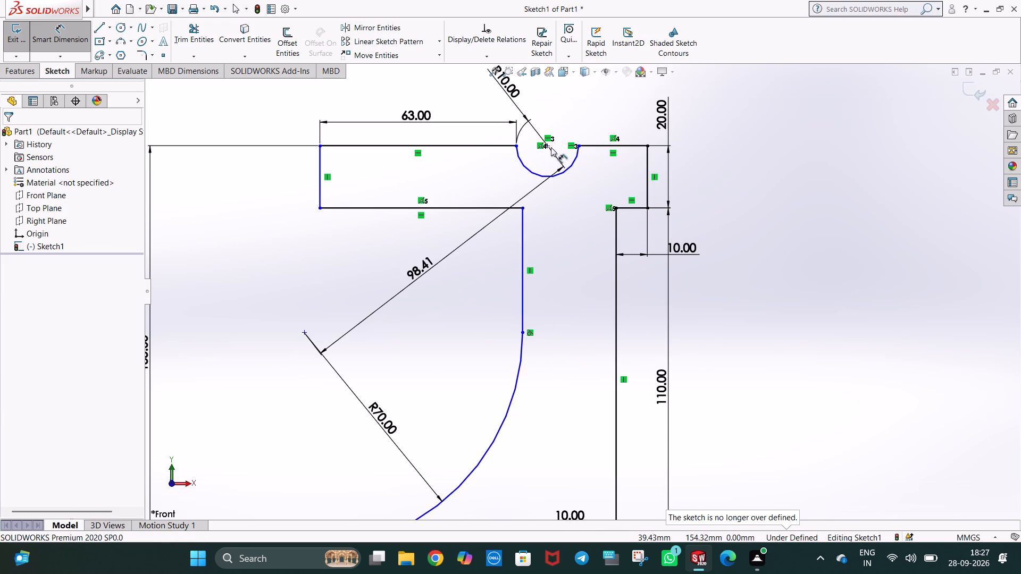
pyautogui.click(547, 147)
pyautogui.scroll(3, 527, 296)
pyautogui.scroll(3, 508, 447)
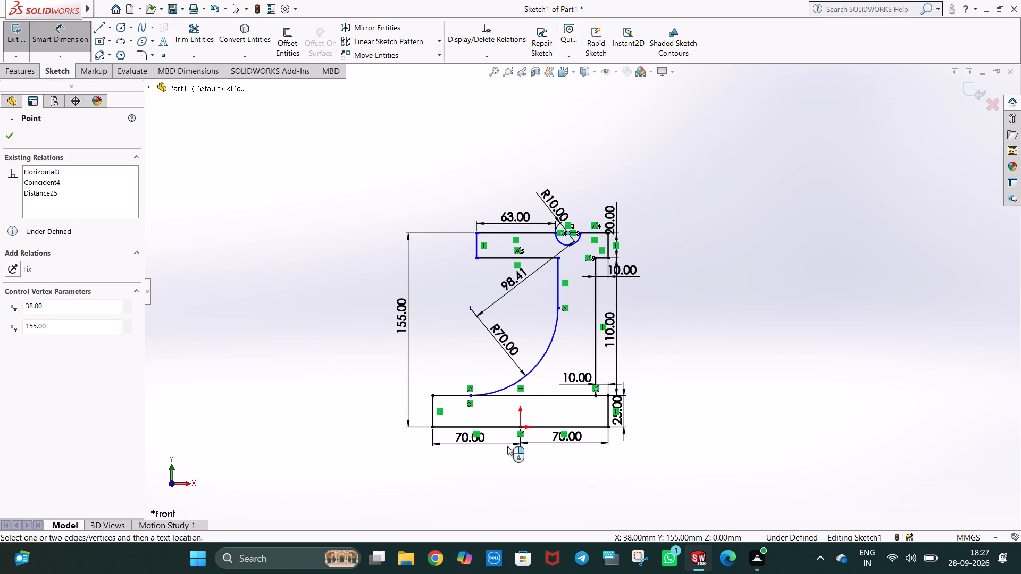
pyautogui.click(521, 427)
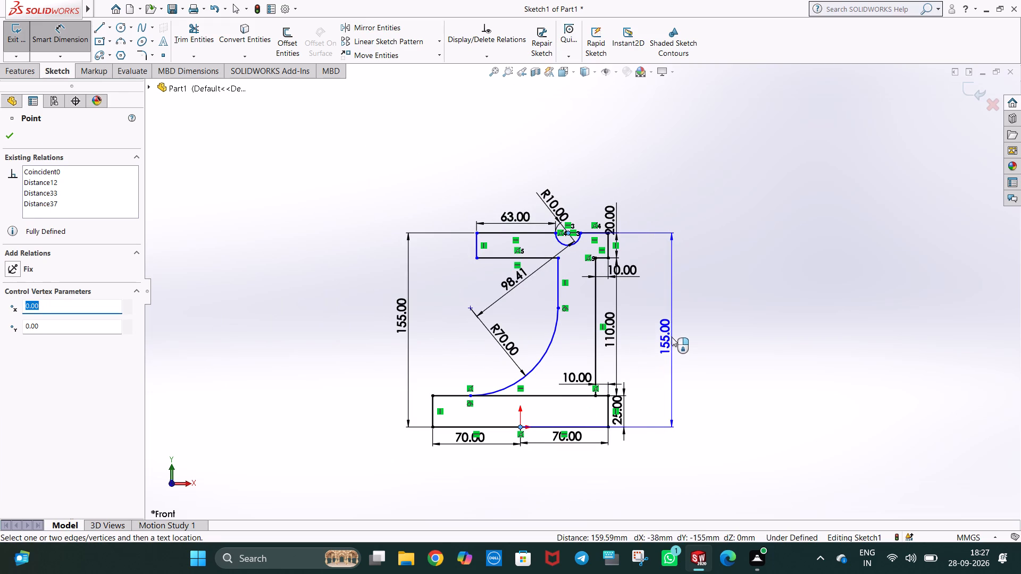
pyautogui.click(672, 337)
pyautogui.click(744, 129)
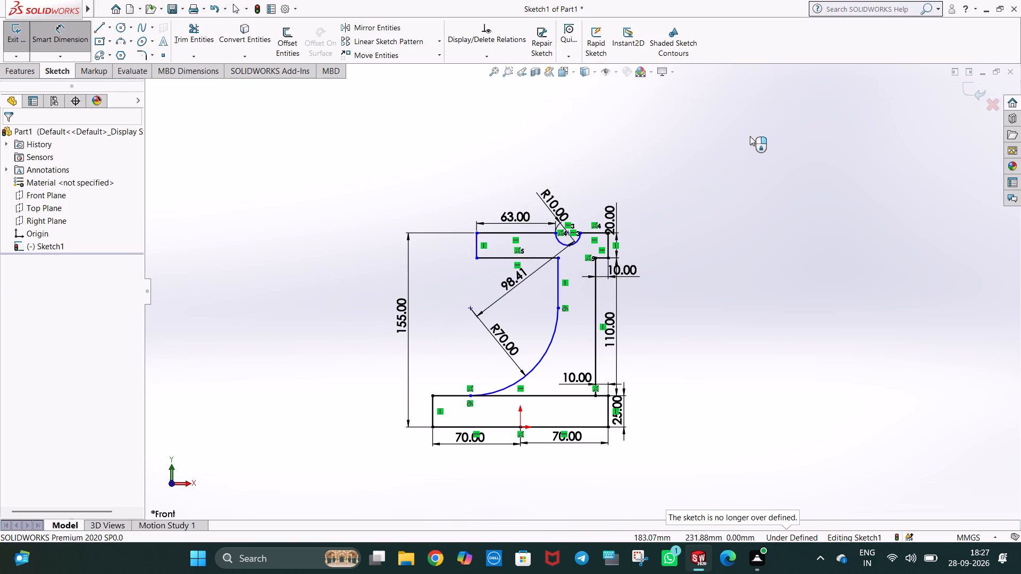
# Dimension the horizontal distance from the R10 cutout's centre to the top section's upper right corner, placing it above the top edge.
pyautogui.scroll(-3, 615, 261)
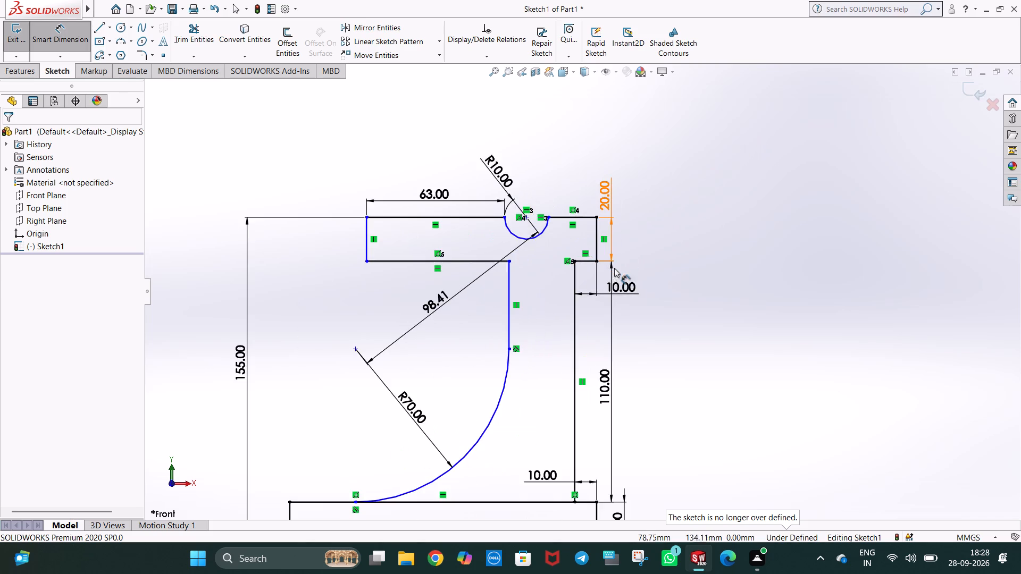
pyautogui.scroll(-1, 545, 342)
pyautogui.scroll(1, 532, 285)
pyautogui.scroll(-2, 532, 285)
pyautogui.scroll(1, 540, 238)
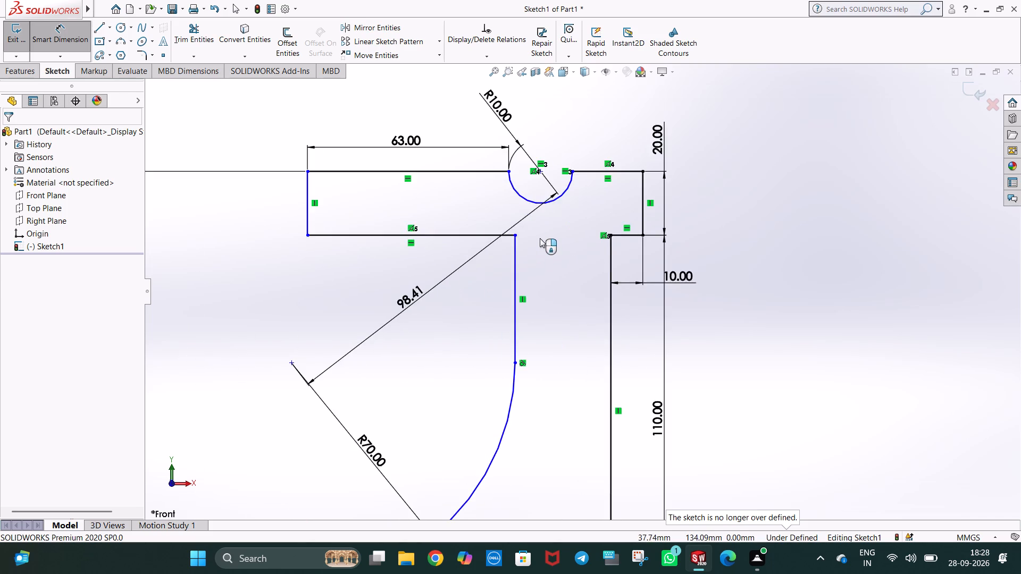
pyautogui.scroll(1, 540, 238)
pyautogui.scroll(-2, 555, 217)
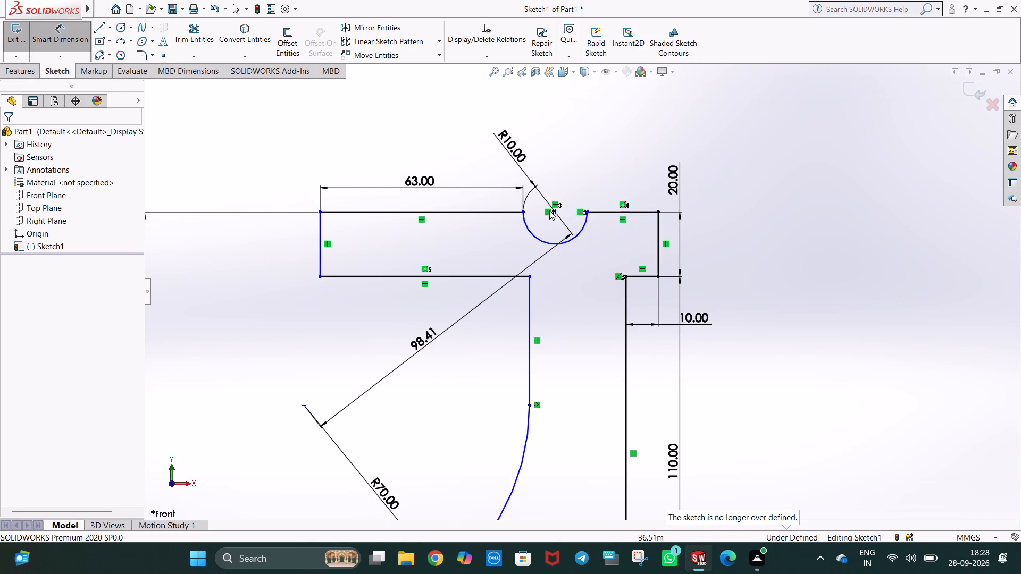
pyautogui.click(381, 133)
pyautogui.press('Escape')
pyautogui.press('Escape')
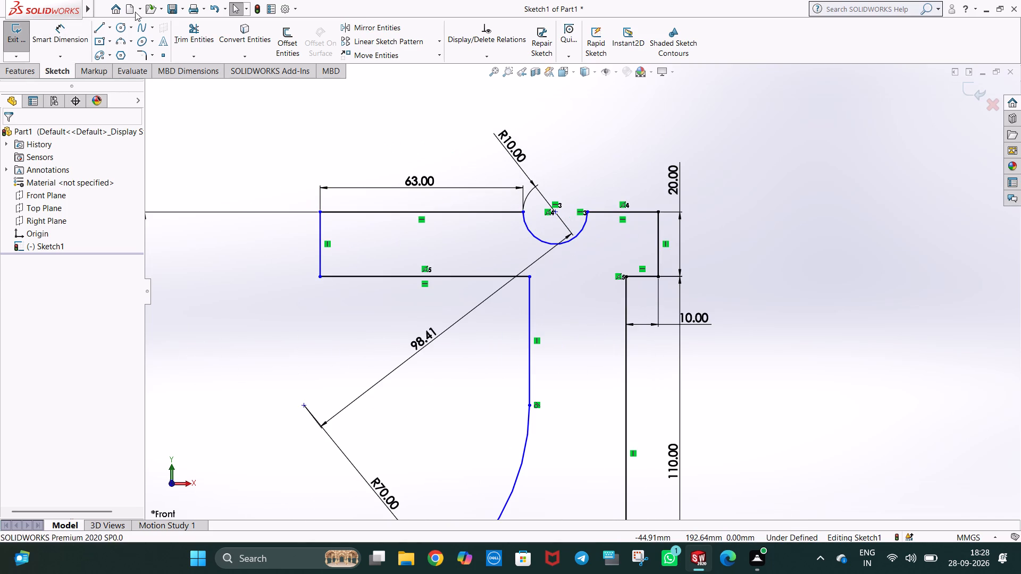
pyautogui.click(84, 27)
pyautogui.click(556, 214)
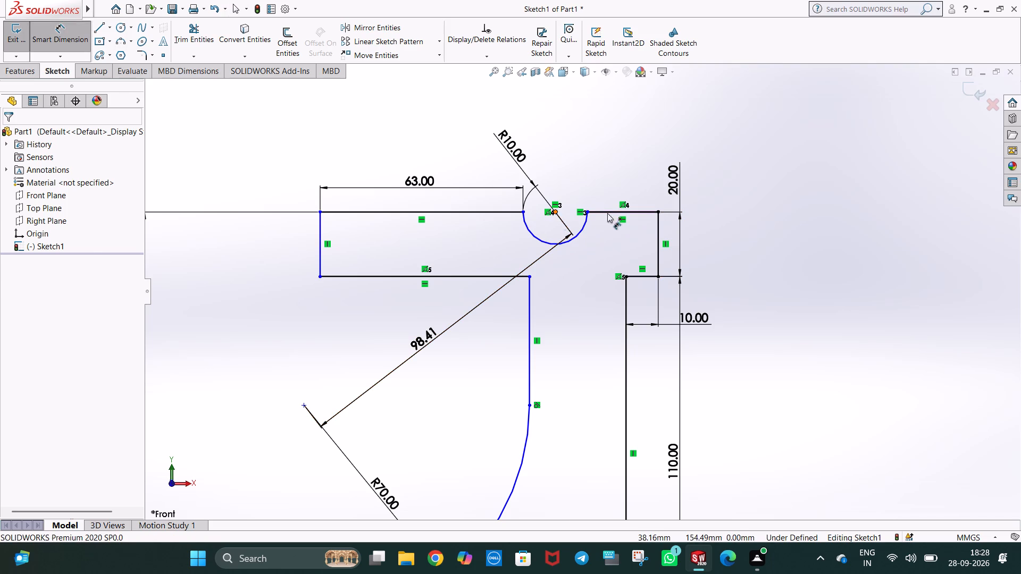
pyautogui.click(657, 210)
pyautogui.click(602, 175)
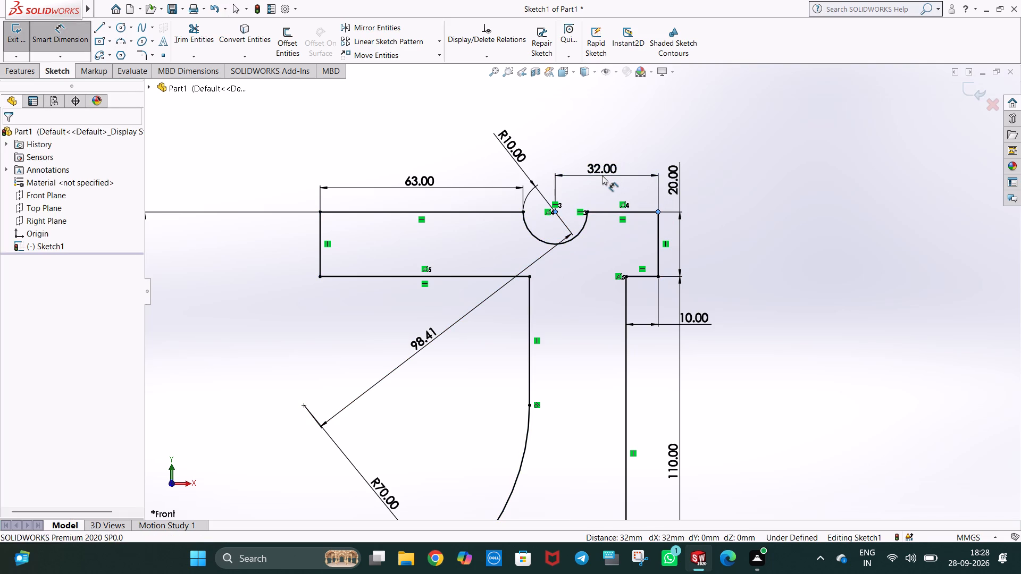
pyautogui.click(559, 158)
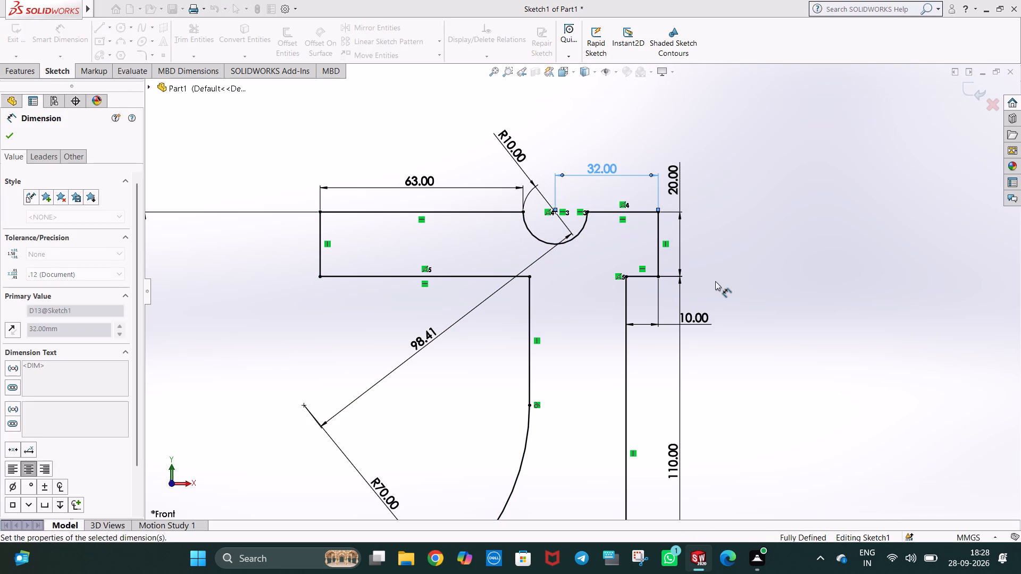
pyautogui.click(715, 281)
pyautogui.scroll(4, 714, 285)
pyautogui.scroll(1, 696, 373)
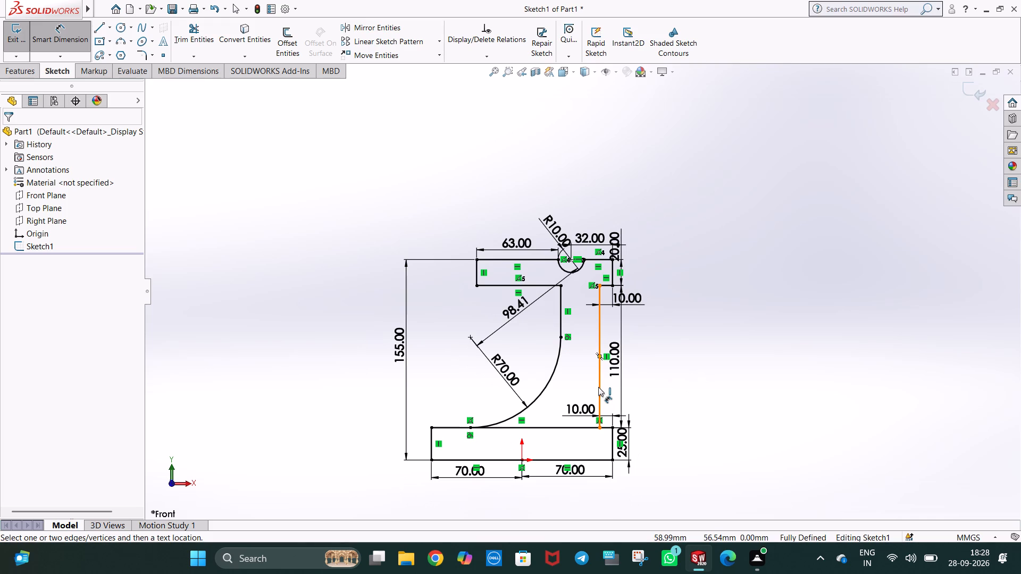
pyautogui.press('Escape')
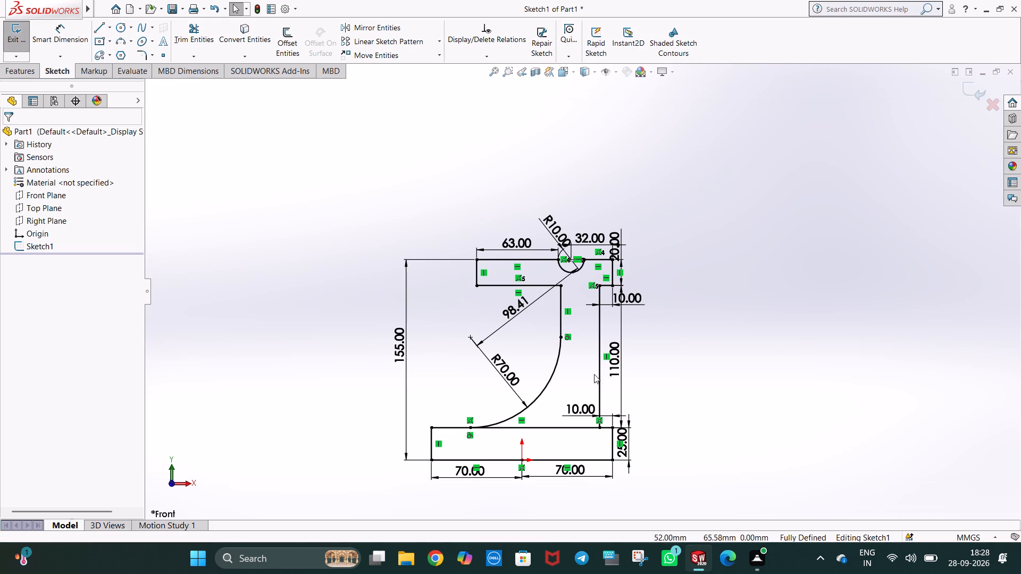
pyautogui.press('Escape')
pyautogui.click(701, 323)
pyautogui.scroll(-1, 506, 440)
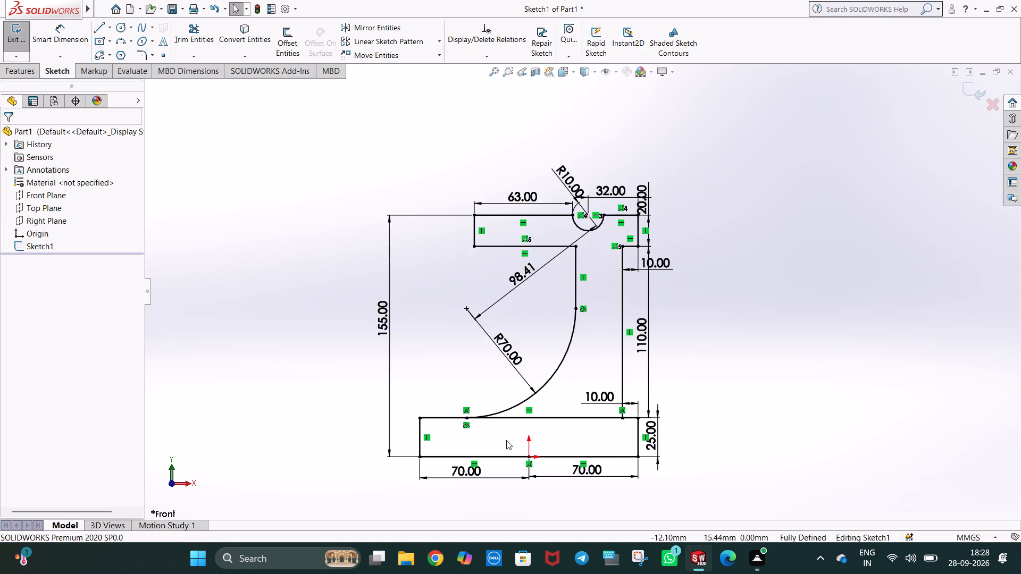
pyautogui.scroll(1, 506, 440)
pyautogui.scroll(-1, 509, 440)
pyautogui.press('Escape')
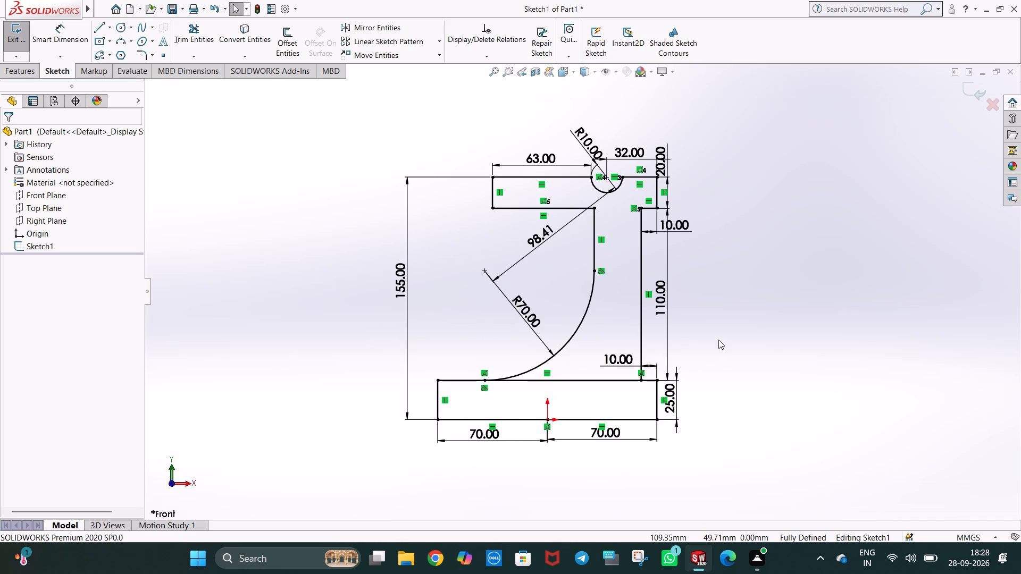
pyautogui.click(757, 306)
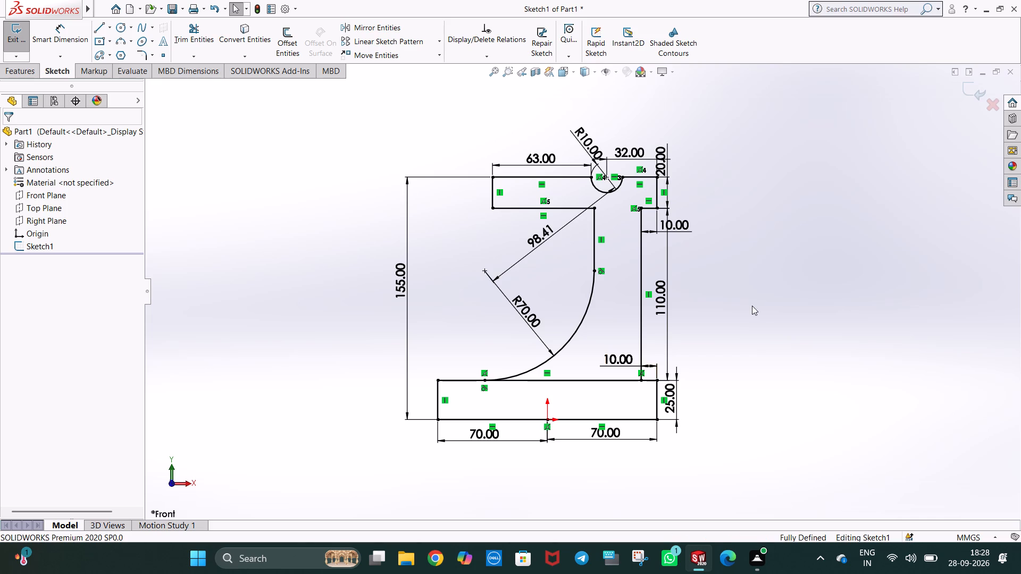
# Extrude both closed regions of the profile sketch, the base and the upper section with its web, 80 mm using Mid Plane.
pyautogui.click(29, 73)
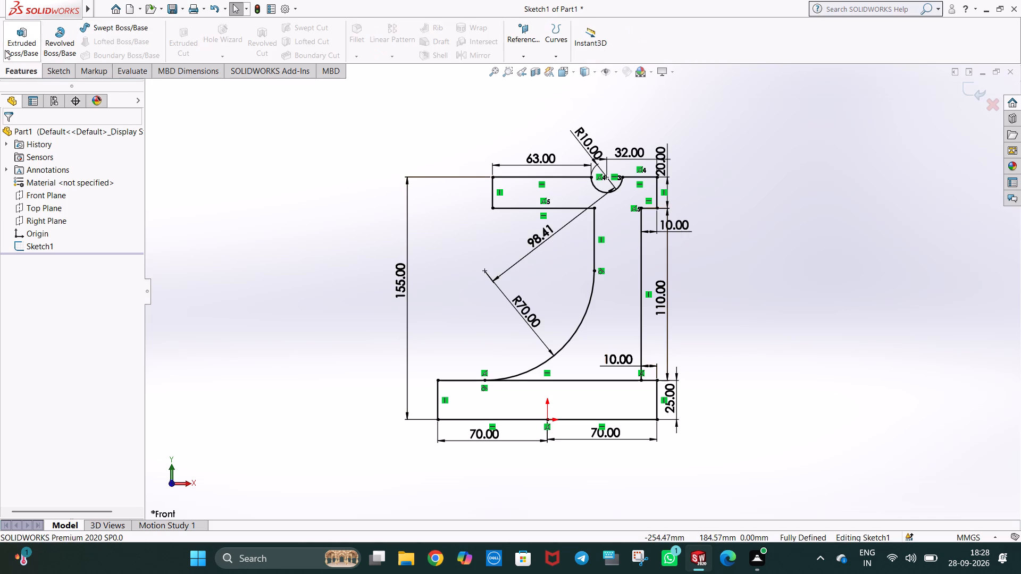
pyautogui.click(11, 48)
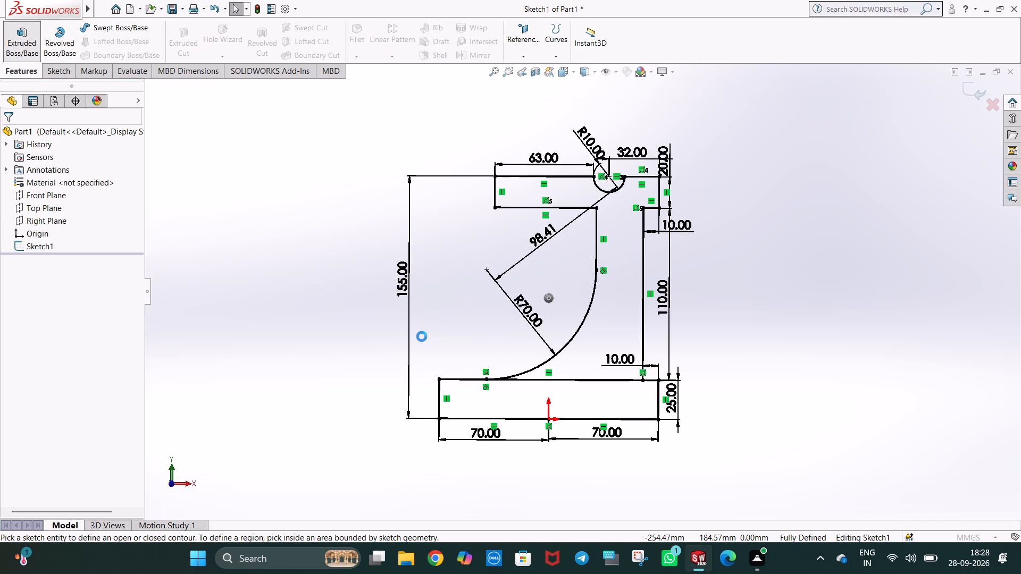
pyautogui.scroll(3, 422, 335)
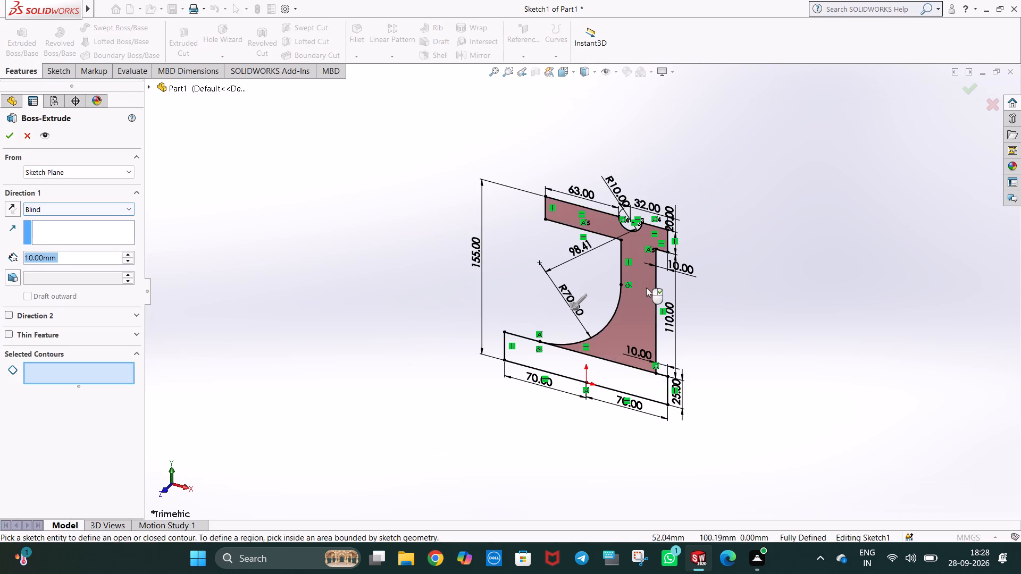
pyautogui.click(646, 301)
pyautogui.click(577, 364)
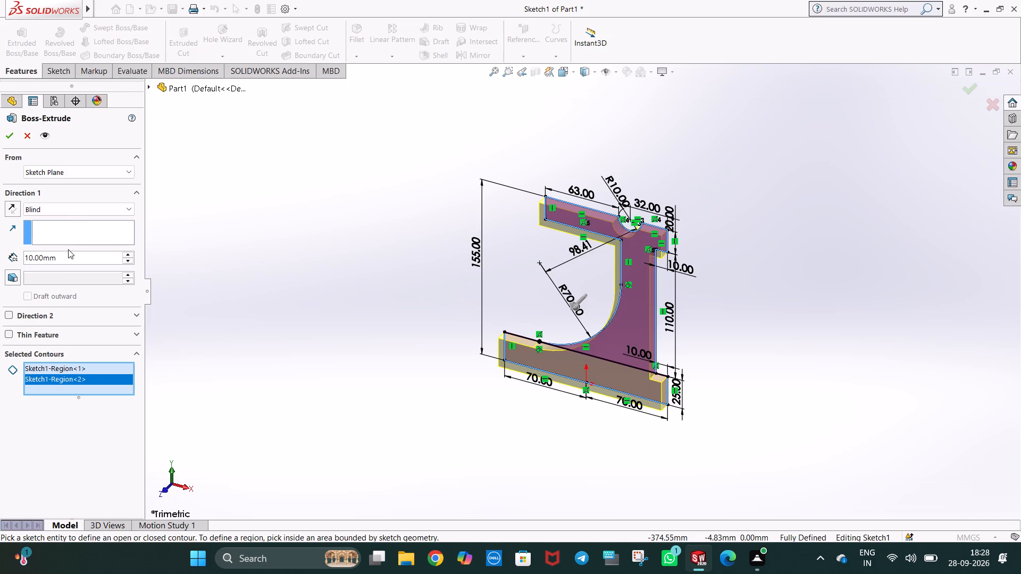
pyautogui.click(84, 208)
pyautogui.click(74, 269)
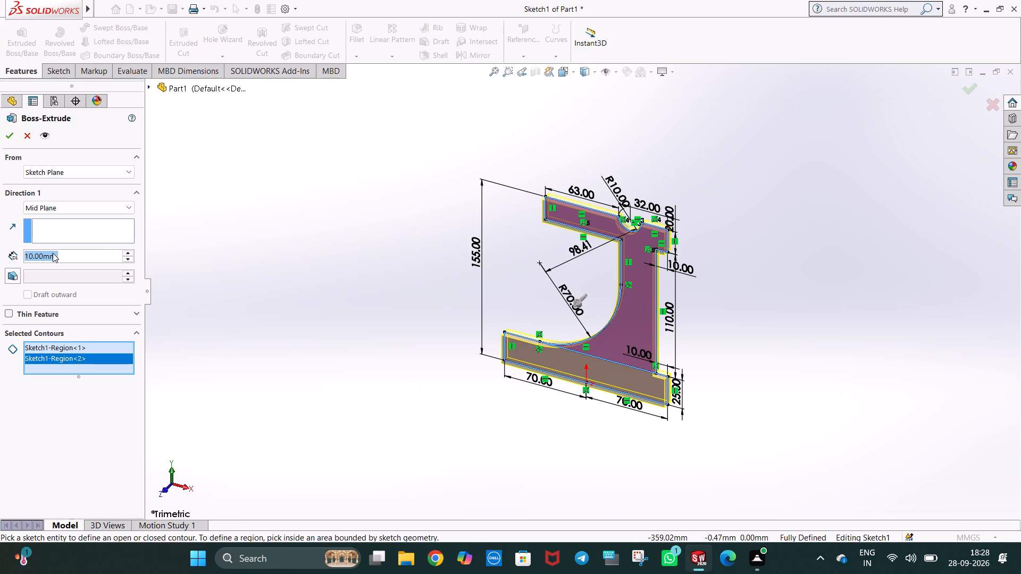
pyautogui.write('80')
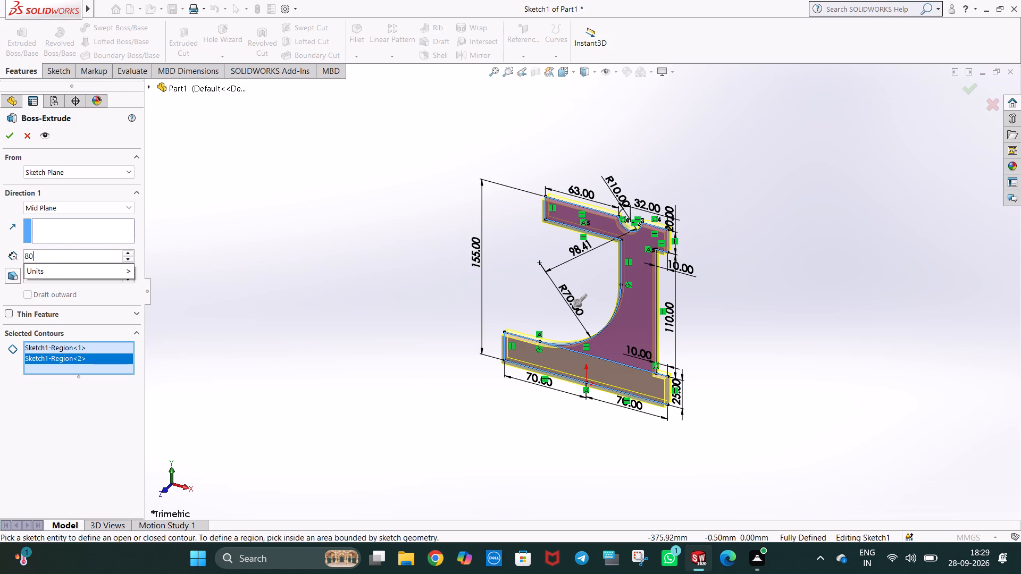
pyautogui.click(217, 199)
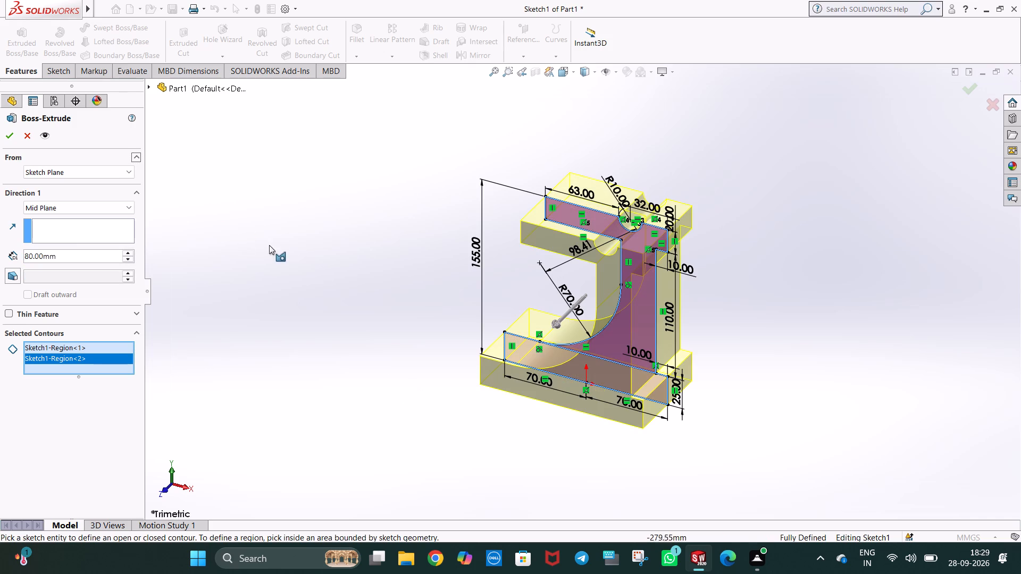
pyautogui.moveTo(280, 233); pyautogui.dragTo(344, 261, button='middle')
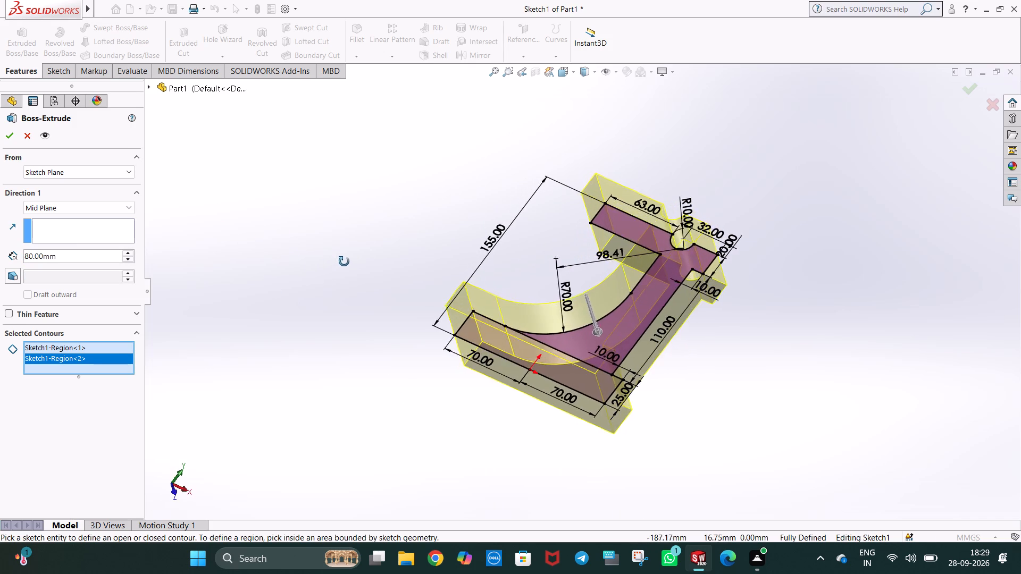
pyautogui.moveTo(344, 261); pyautogui.dragTo(308, 208, button='middle')
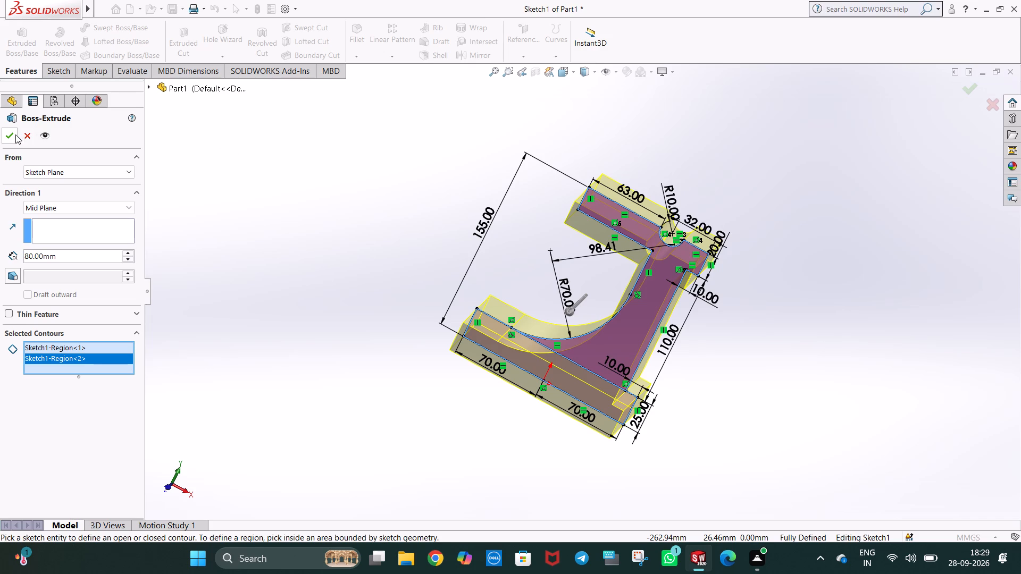
pyautogui.click(15, 134)
# Examine the extruded body's shape from the front, top, isometric and freely rotated views, including the outer web face.
pyautogui.scroll(1, 658, 300)
pyautogui.moveTo(718, 315); pyautogui.dragTo(773, 298, button='middle')
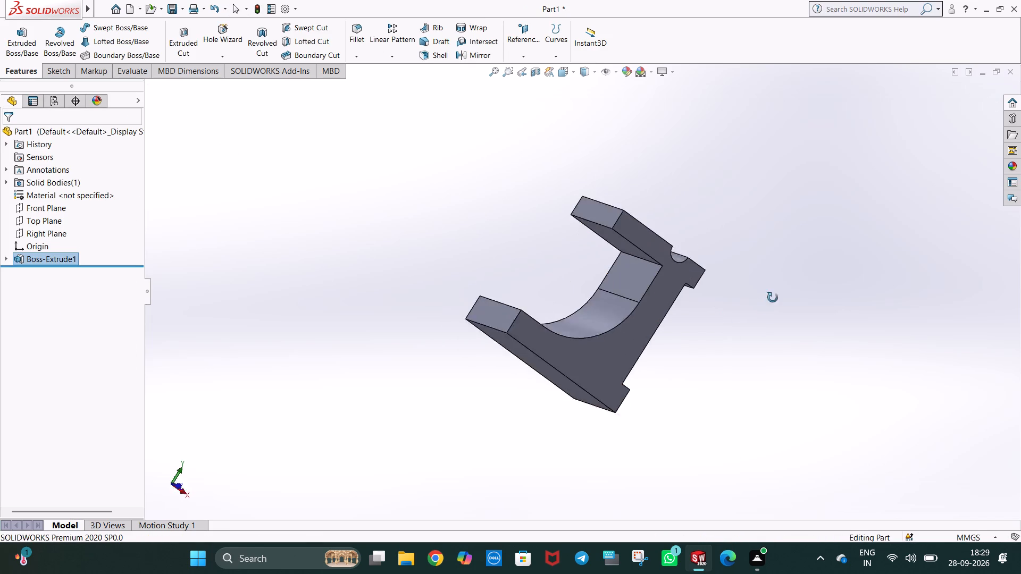
pyautogui.moveTo(773, 298); pyautogui.dragTo(643, 353, button='middle')
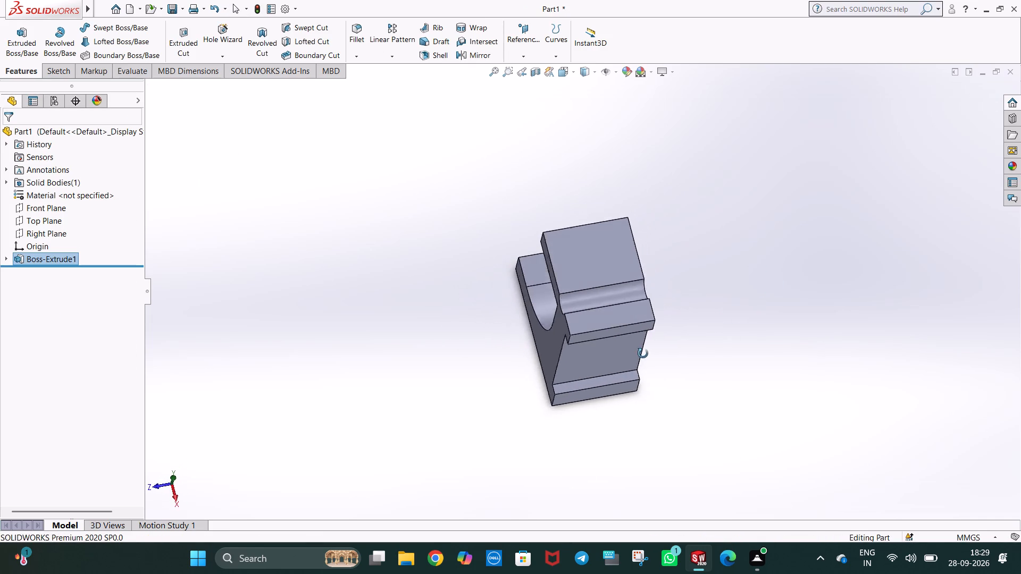
pyautogui.moveTo(643, 353); pyautogui.dragTo(639, 331, button='middle')
pyautogui.hotkey('ctrl', '1')
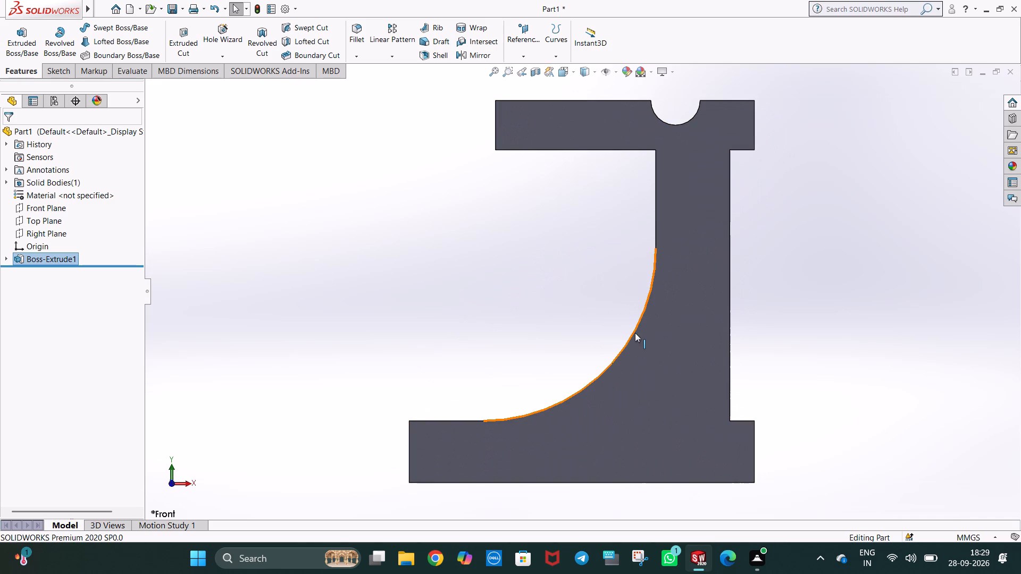
pyautogui.moveTo(644, 334); pyautogui.dragTo(635, 401, button='middle')
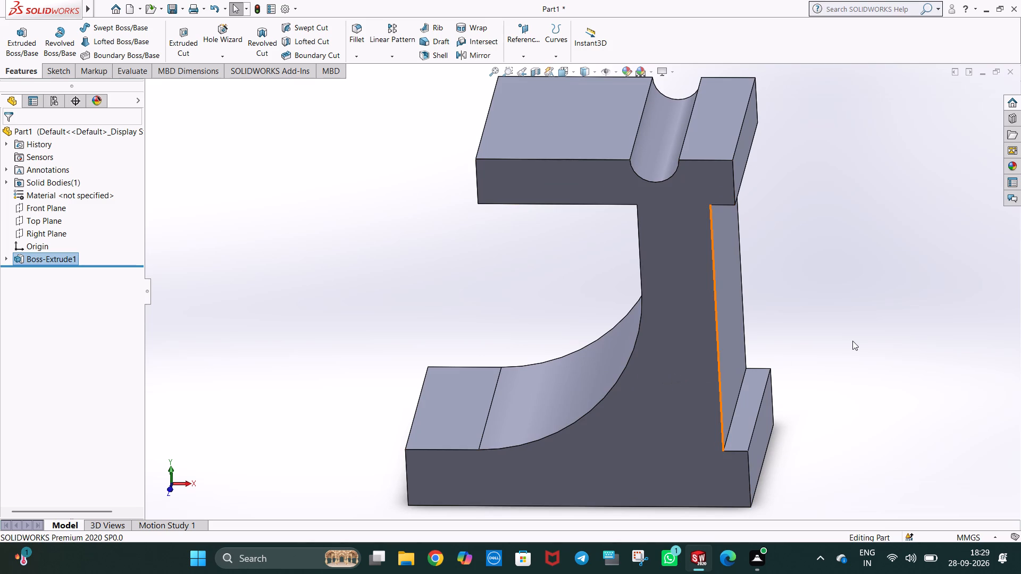
pyautogui.moveTo(852, 341); pyautogui.dragTo(834, 342, button='middle')
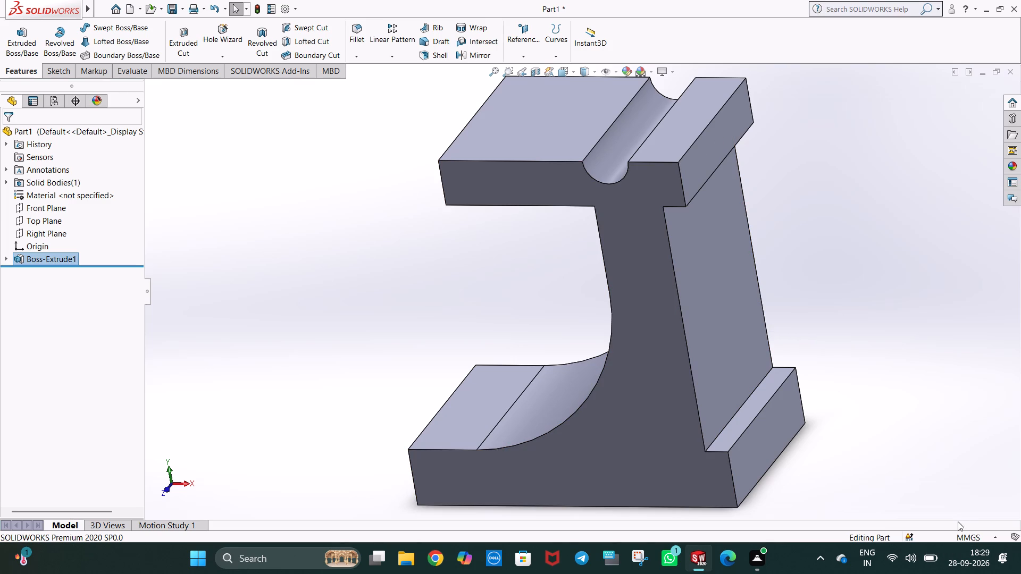
pyautogui.moveTo(914, 390); pyautogui.dragTo(815, 389, button='middle')
pyautogui.moveTo(822, 399); pyautogui.dragTo(836, 406, button='middle')
pyautogui.hotkey('ctrl', '1')
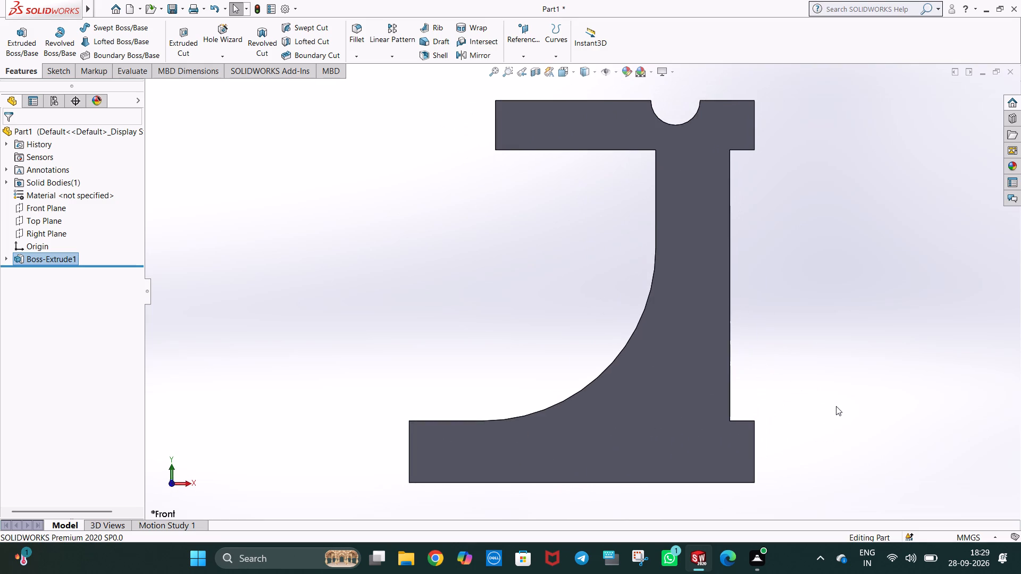
pyautogui.hotkey('ctrl', '5')
pyautogui.hotkey('ctrl', '7')
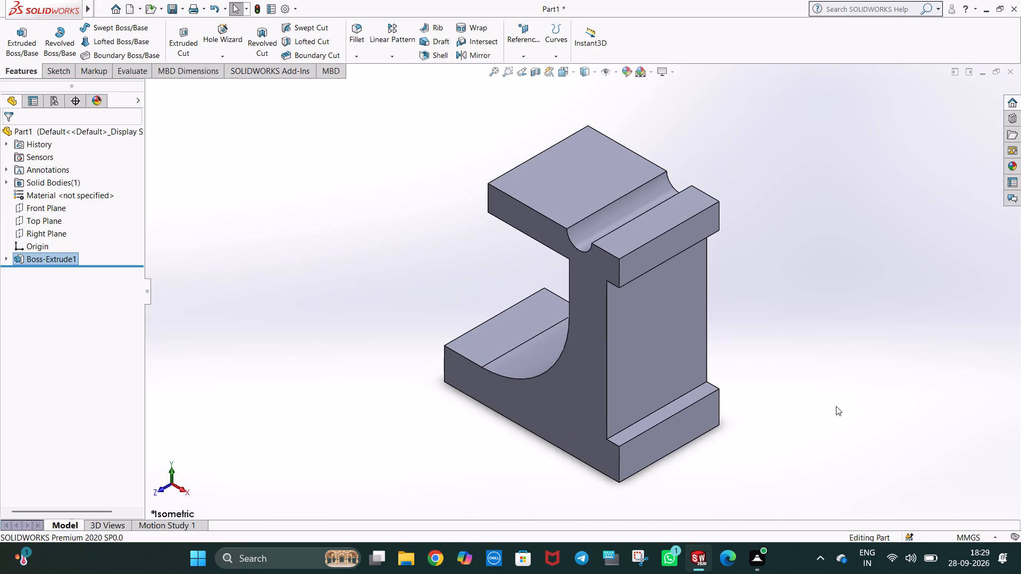
pyautogui.moveTo(835, 403); pyautogui.dragTo(801, 392, button='middle')
pyautogui.rightClick(650, 361)
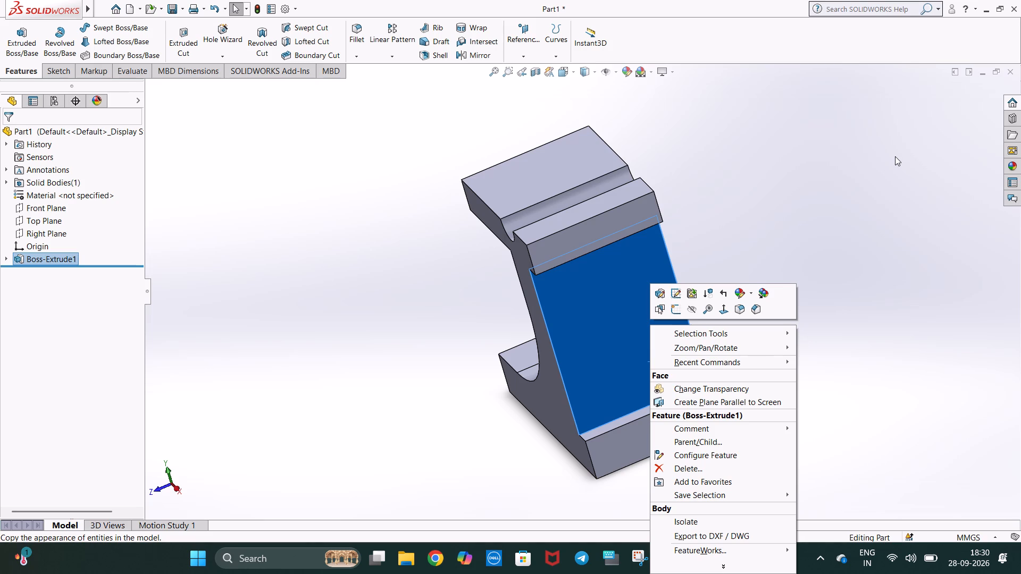
pyautogui.click(882, 180)
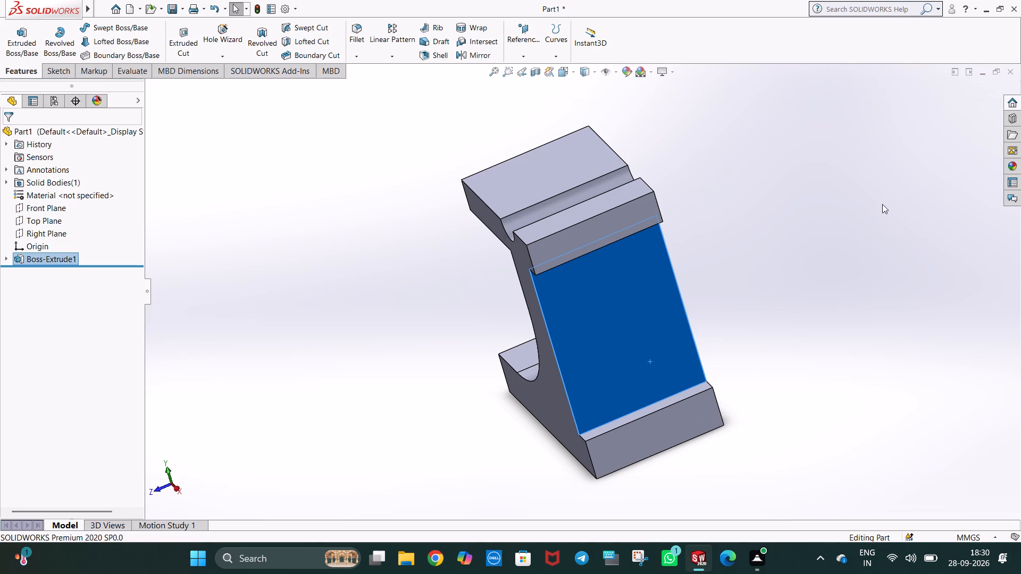
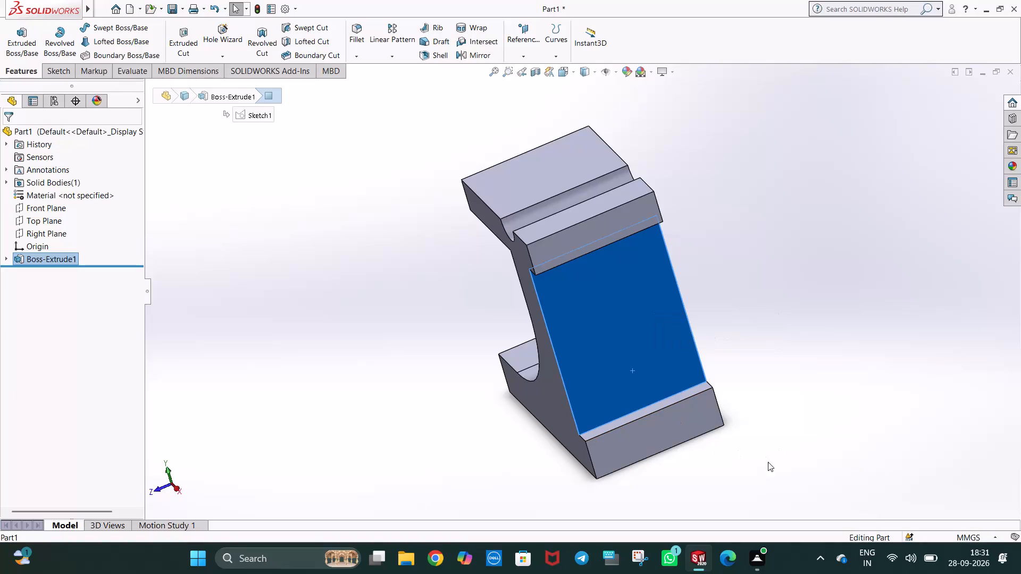
# Start a sketch on the outer web face and draw a vertical centerline from its lower edge's midpoint to its upper edge.
pyautogui.click(635, 360)
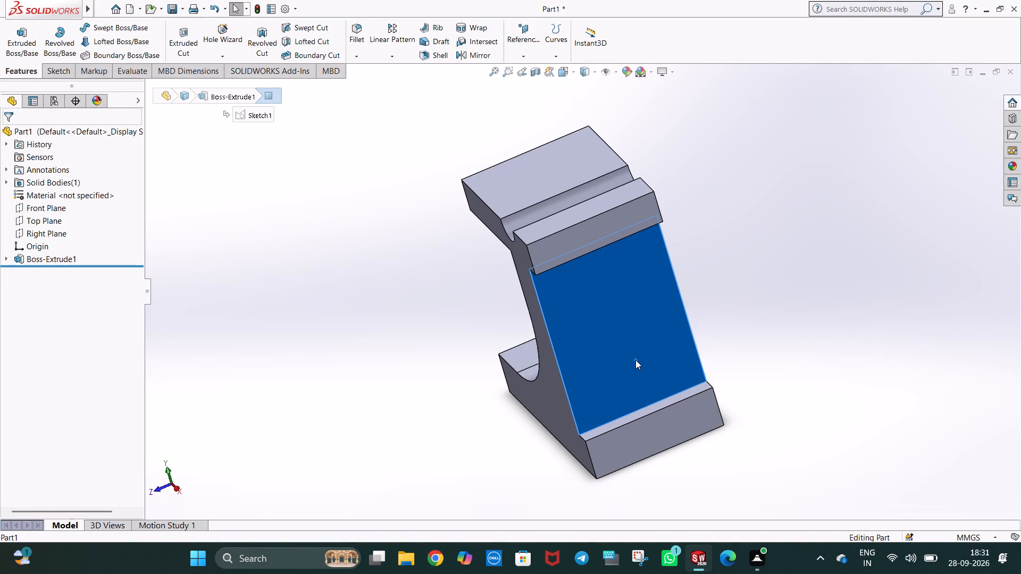
pyautogui.click(682, 335)
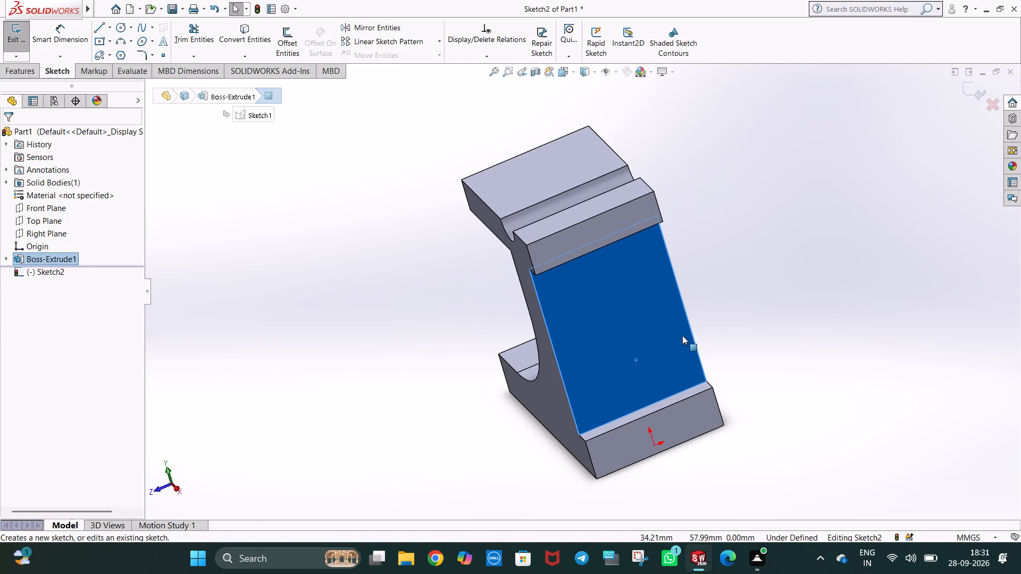
pyautogui.hotkey('ctrl', '5')
pyautogui.hotkey('ctrl', '8')
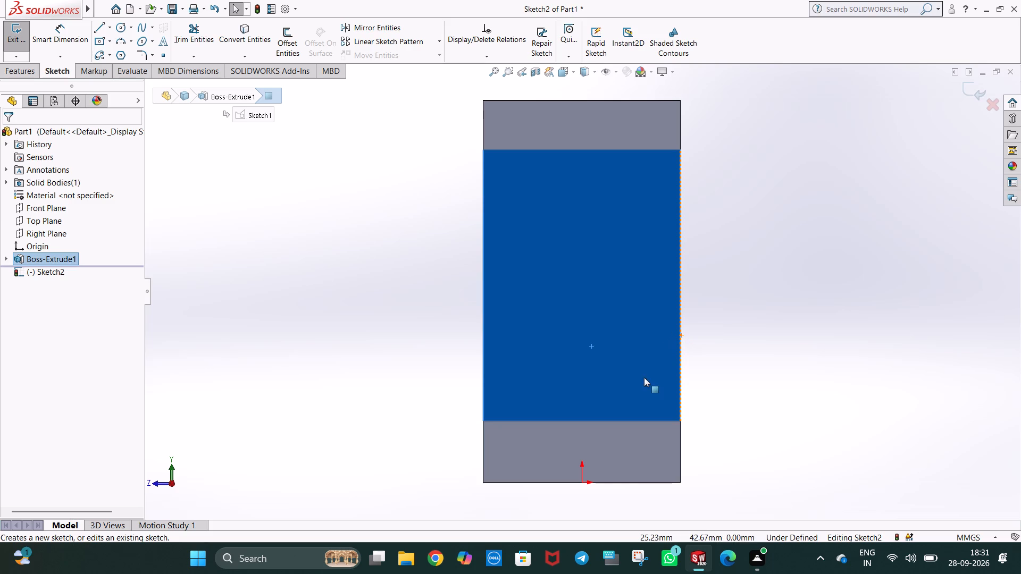
pyautogui.click(108, 29)
pyautogui.click(124, 58)
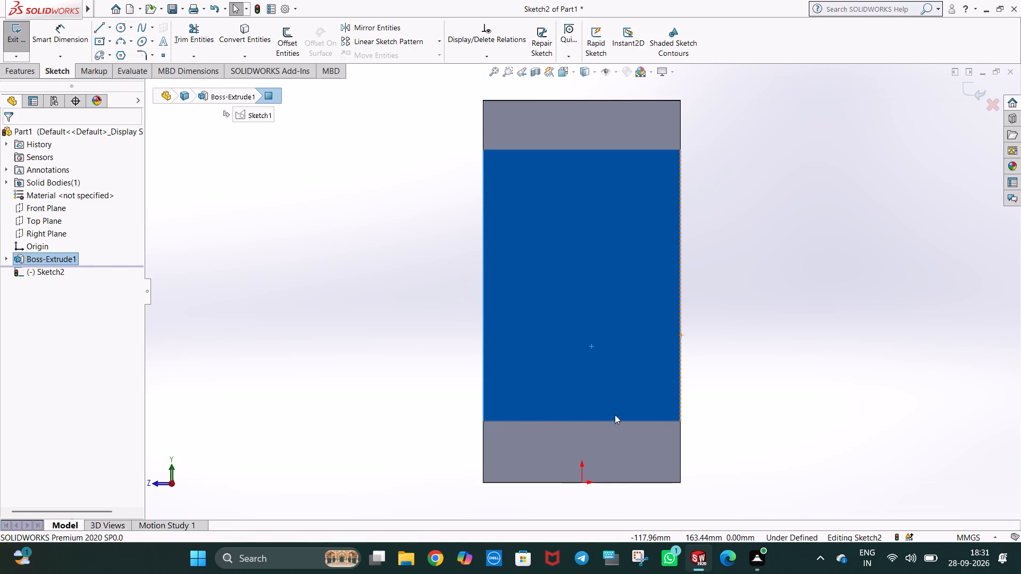
pyautogui.click(581, 419)
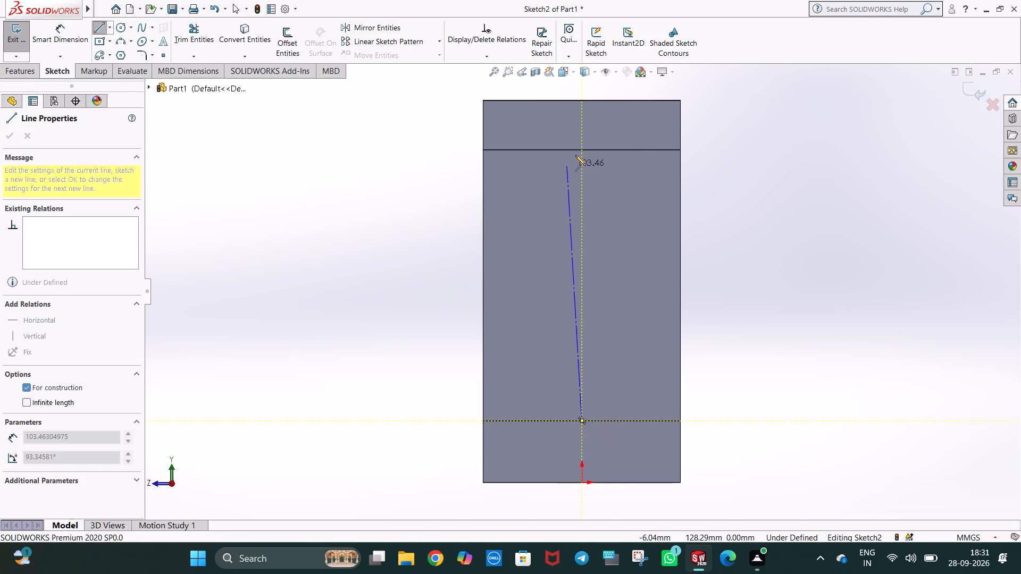
pyautogui.click(580, 150)
pyautogui.press('Escape')
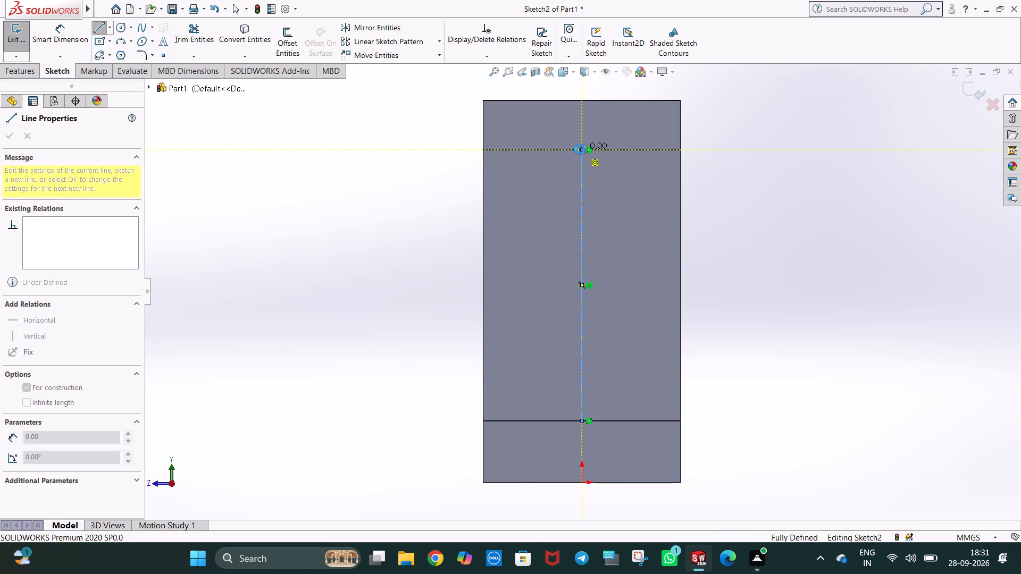
pyautogui.press('Escape')
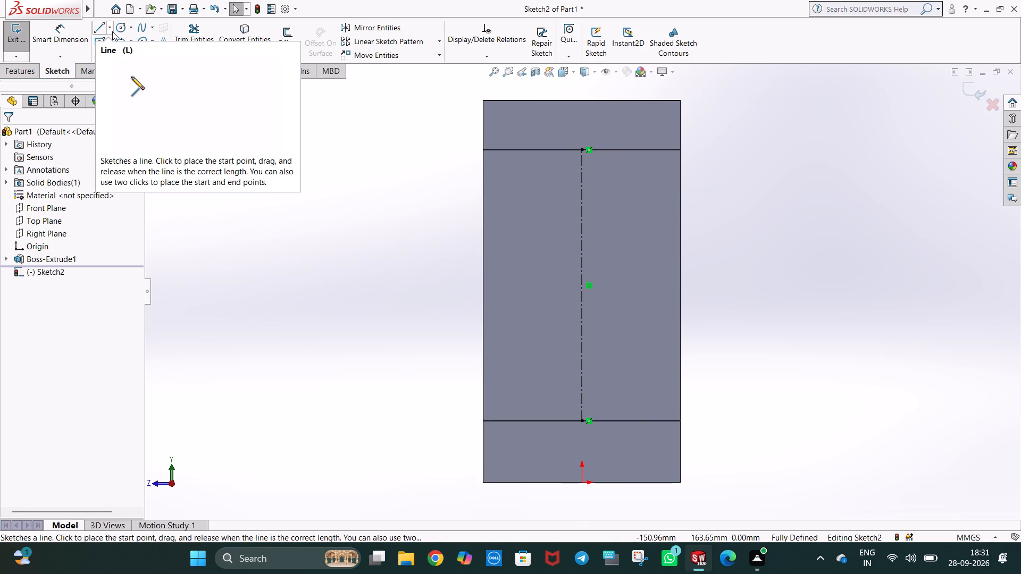
# Draw a closed rectangle of lines, 20 mm wide, centred on the centerline with a 10 mm half-width, spanning the web face's full height.
pyautogui.click(112, 31)
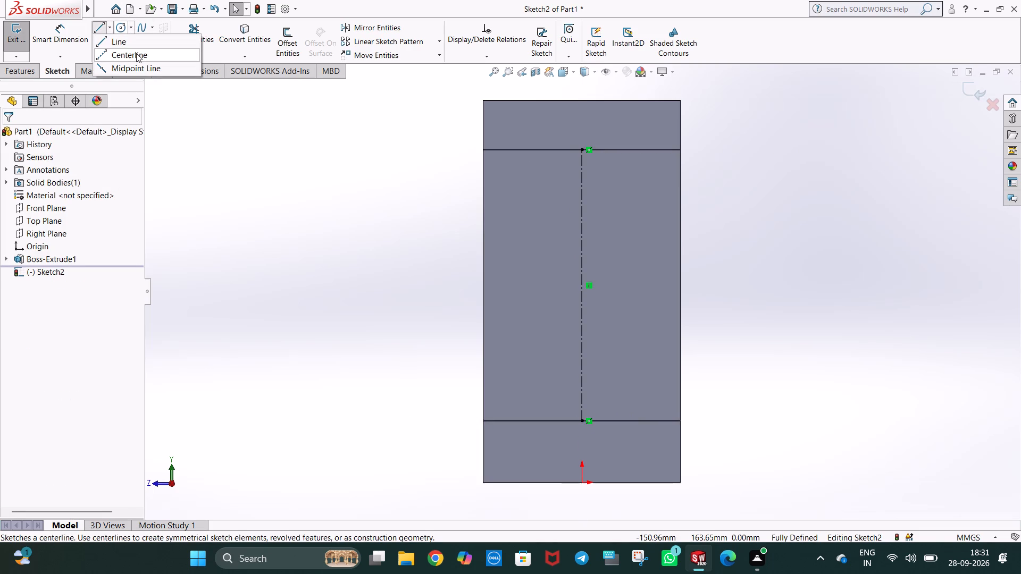
pyautogui.click(136, 46)
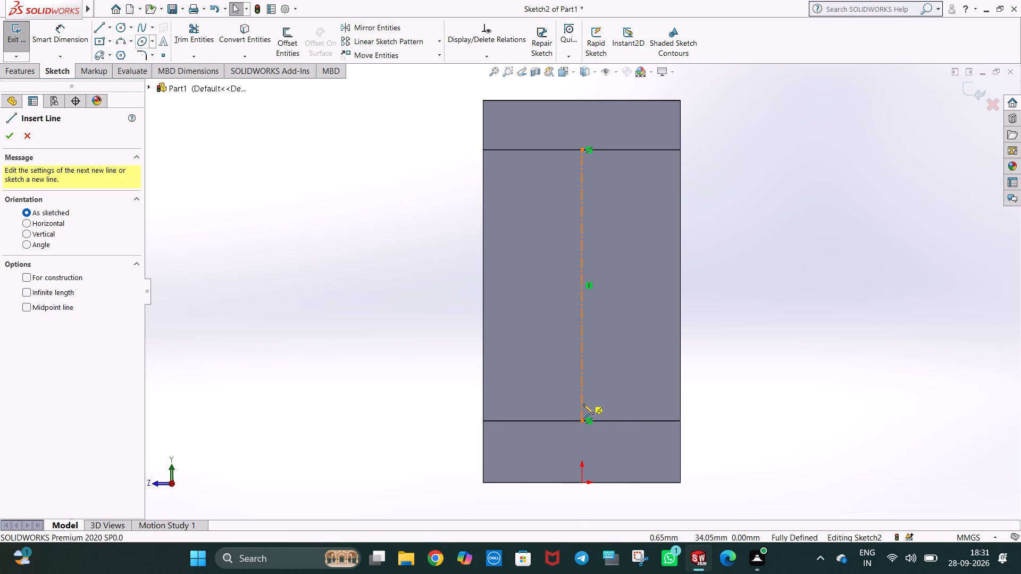
pyautogui.click(581, 420)
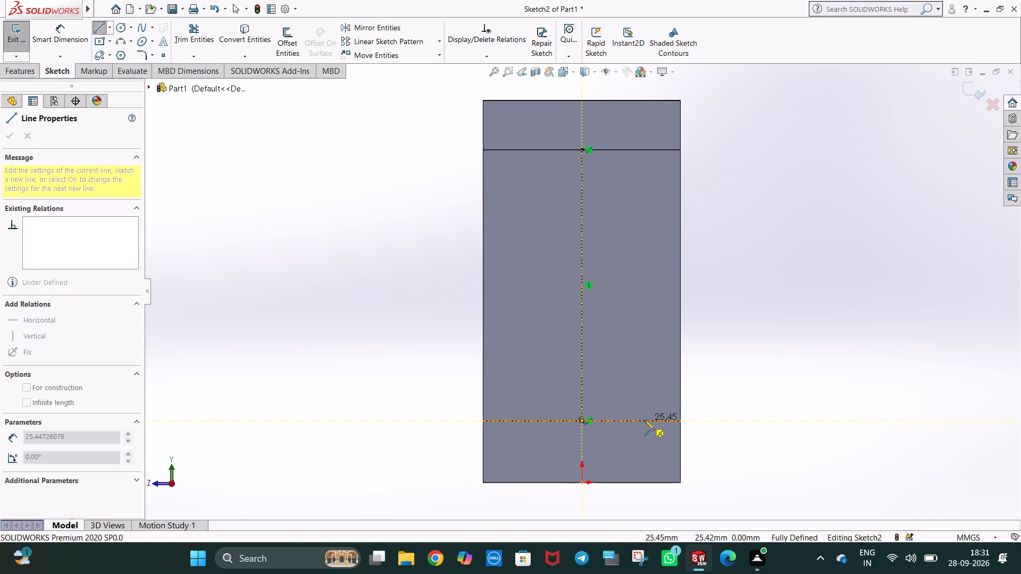
pyautogui.click(603, 421)
pyautogui.write('10')
pyautogui.press('Return')
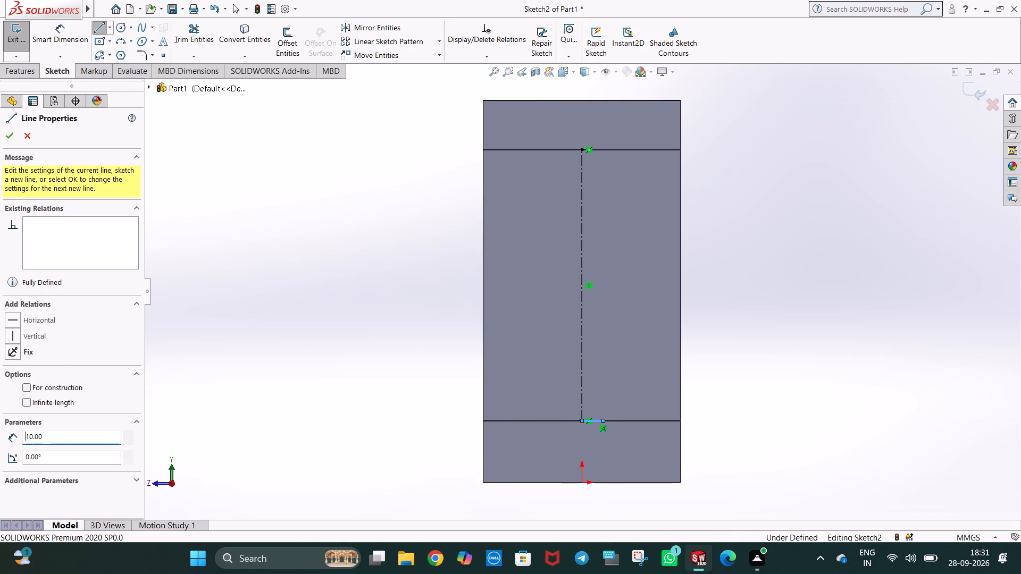
pyautogui.click(608, 149)
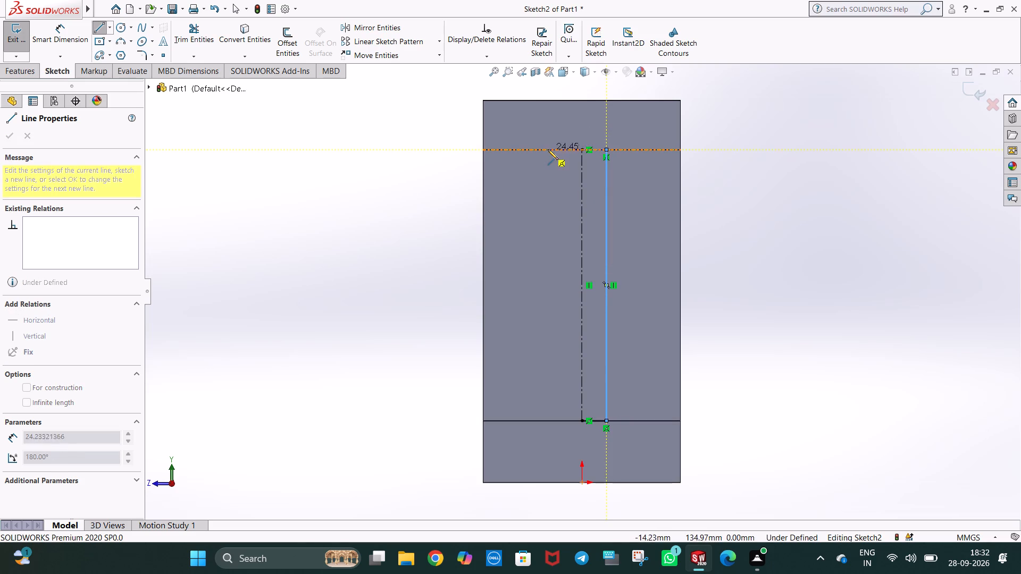
pyautogui.click(553, 150)
pyautogui.write('20')
pyautogui.press('Return')
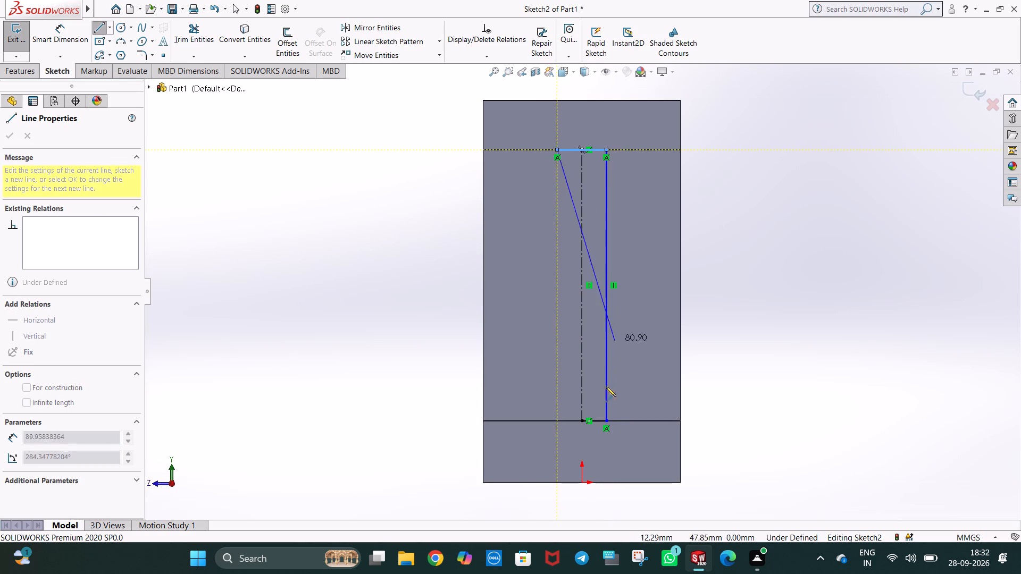
pyautogui.click(557, 420)
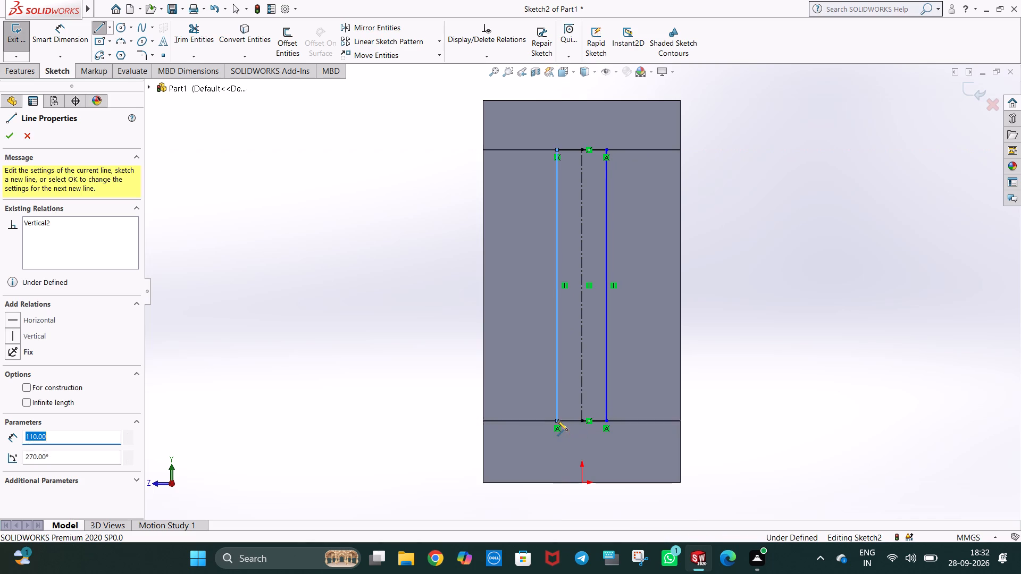
pyautogui.click(581, 420)
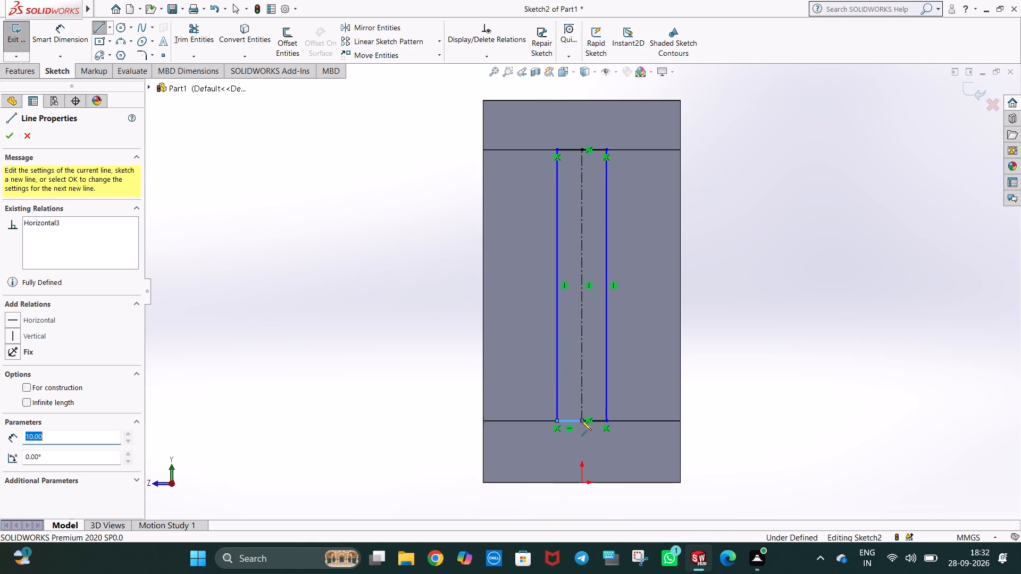
pyautogui.press('Escape')
pyautogui.press('Escape')
pyautogui.press('Escape')
pyautogui.click(734, 356)
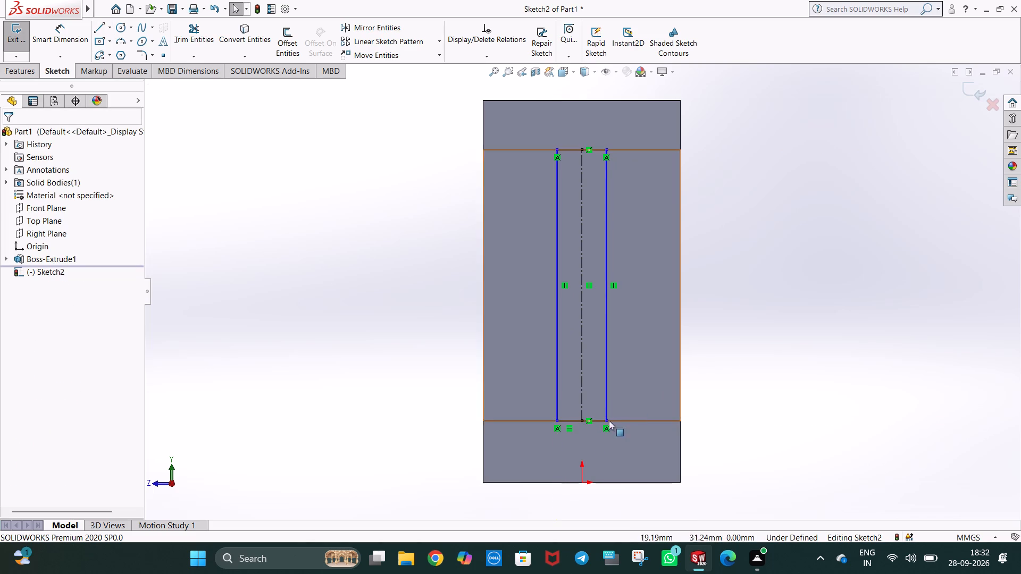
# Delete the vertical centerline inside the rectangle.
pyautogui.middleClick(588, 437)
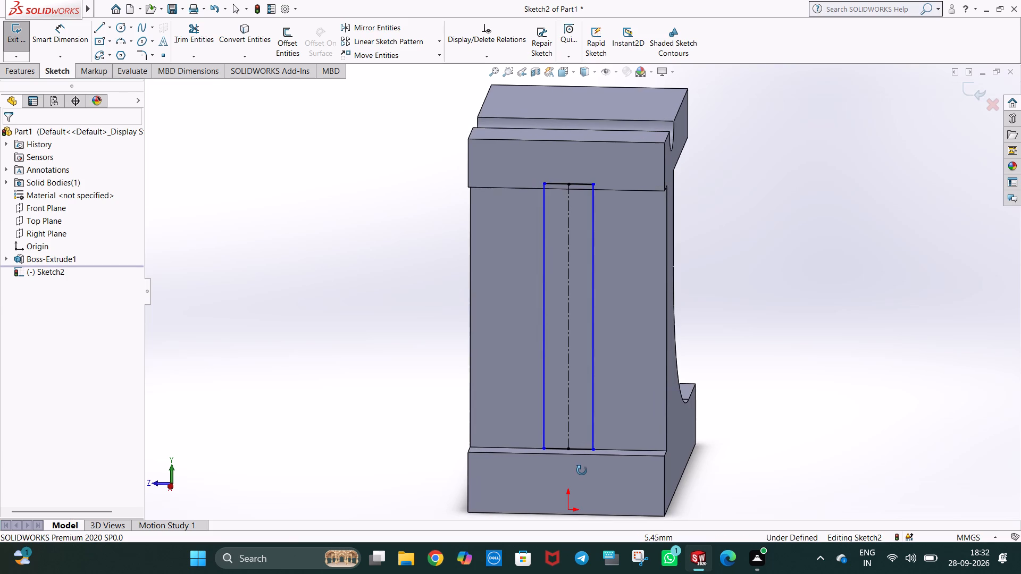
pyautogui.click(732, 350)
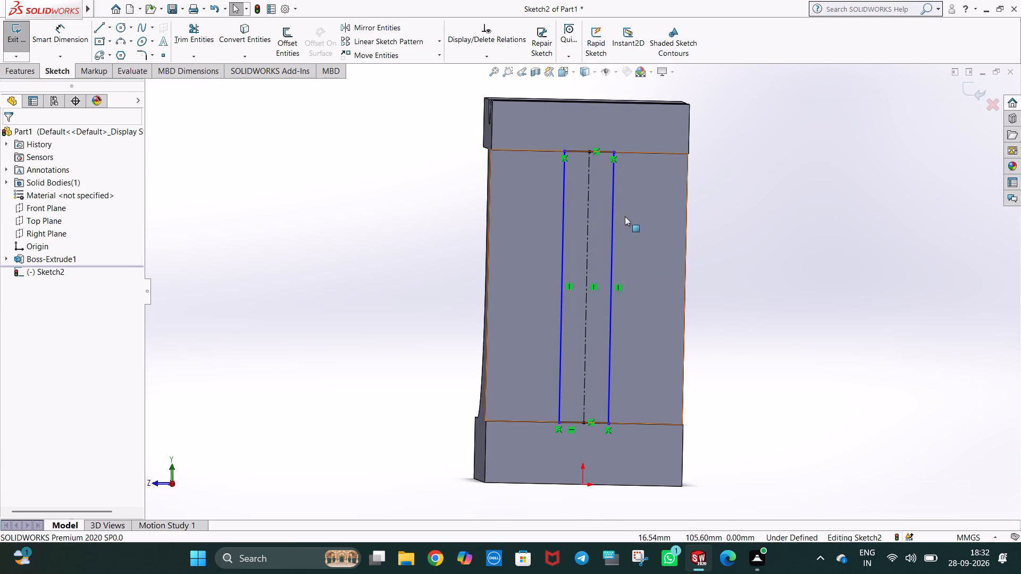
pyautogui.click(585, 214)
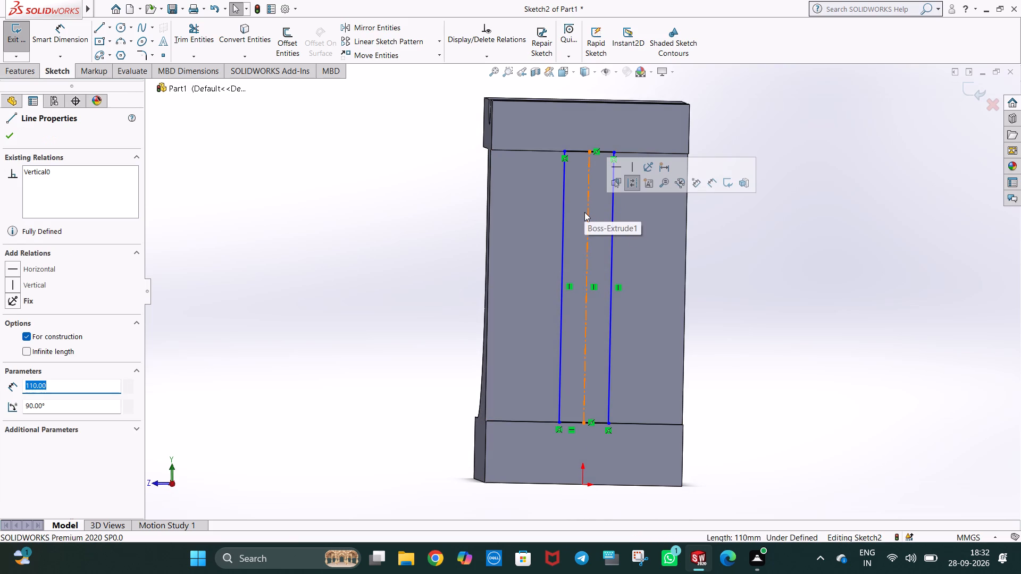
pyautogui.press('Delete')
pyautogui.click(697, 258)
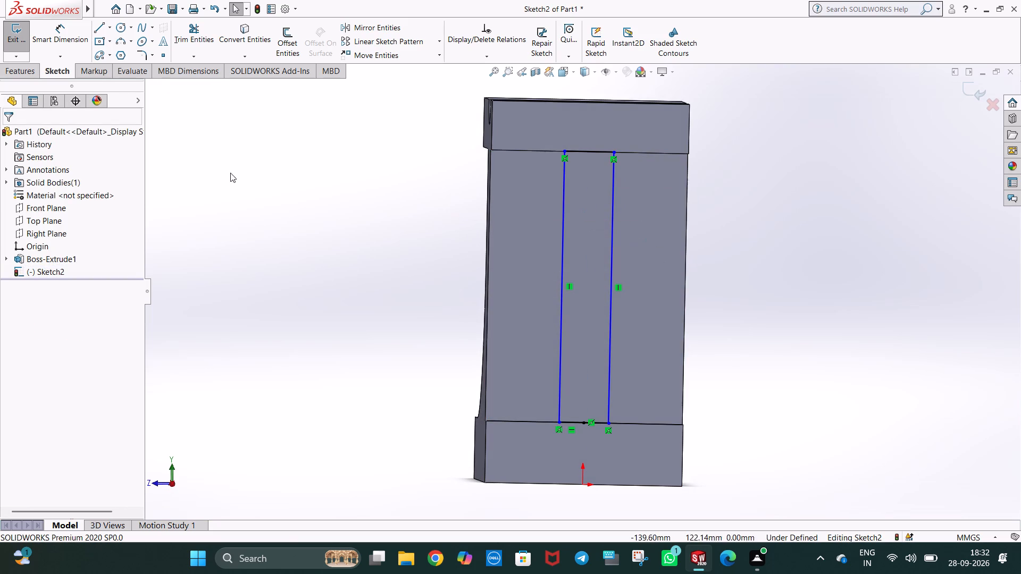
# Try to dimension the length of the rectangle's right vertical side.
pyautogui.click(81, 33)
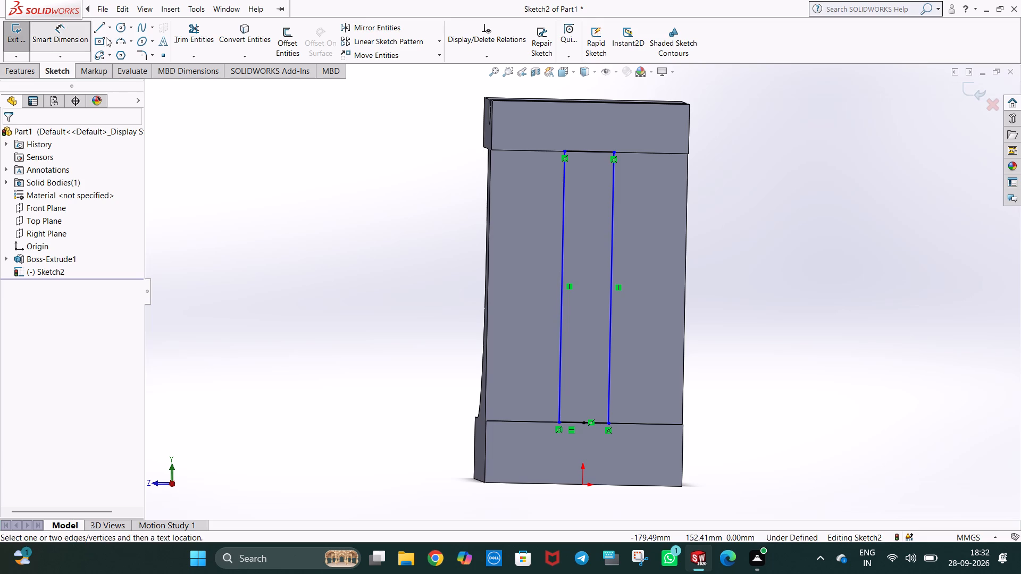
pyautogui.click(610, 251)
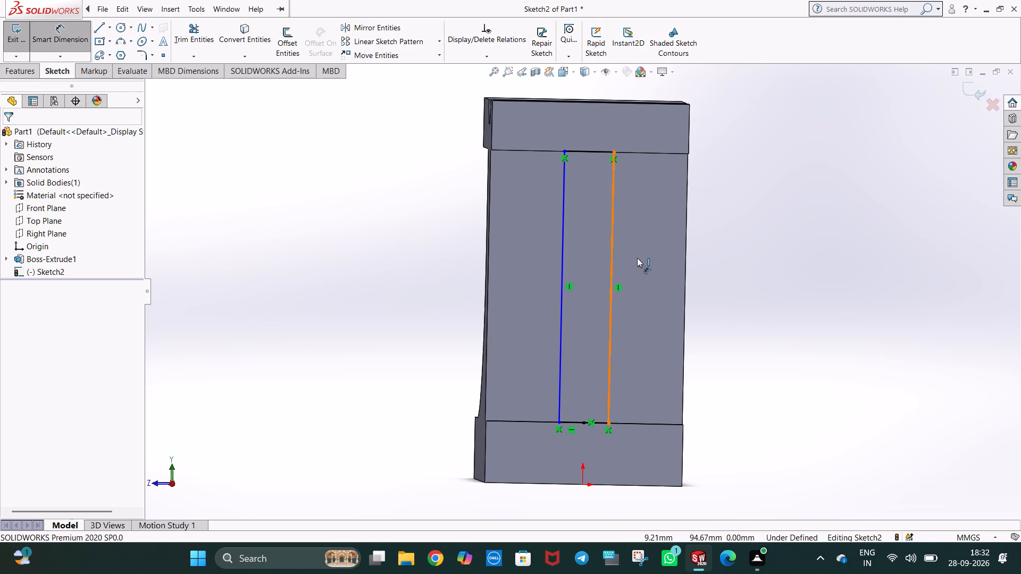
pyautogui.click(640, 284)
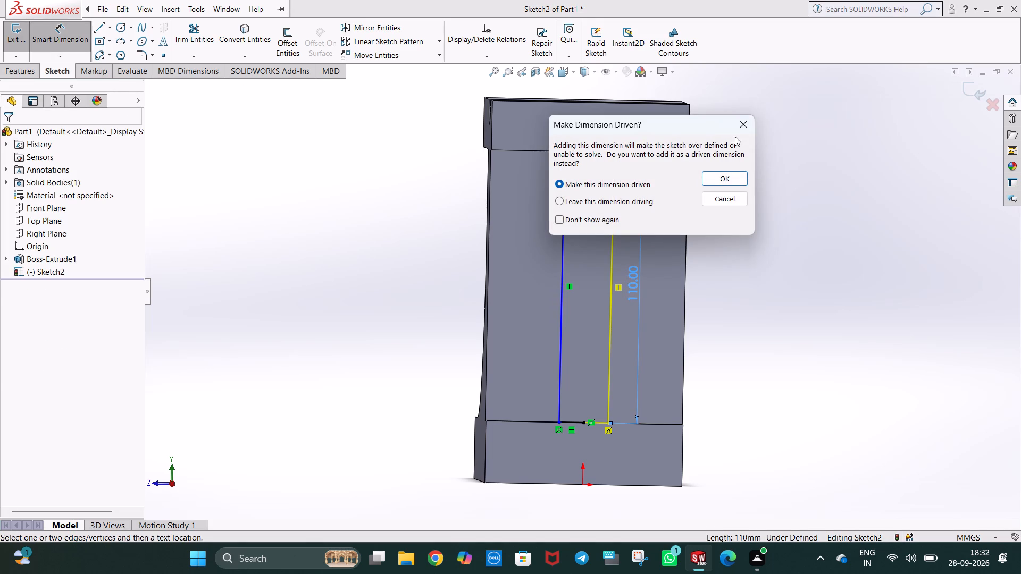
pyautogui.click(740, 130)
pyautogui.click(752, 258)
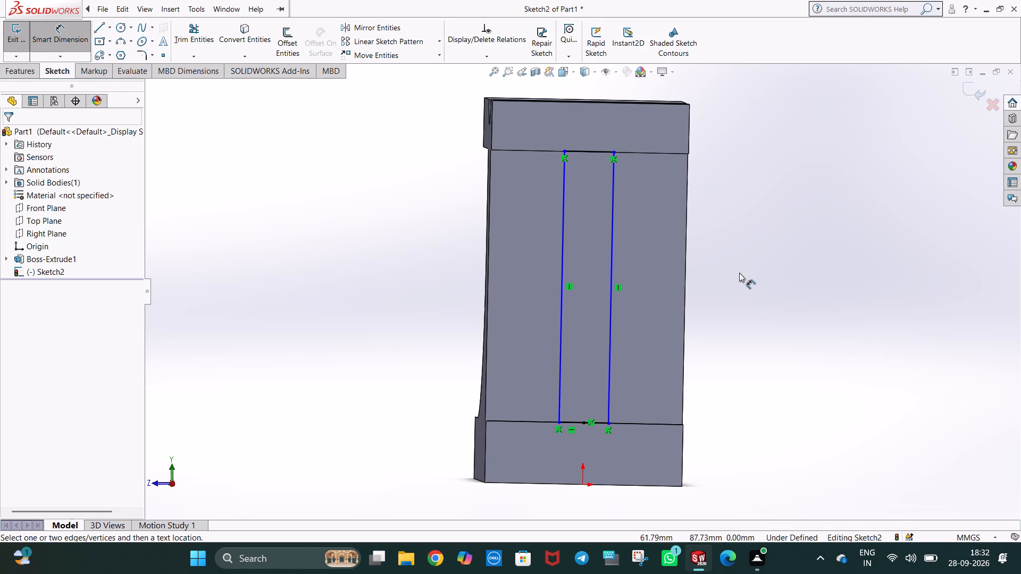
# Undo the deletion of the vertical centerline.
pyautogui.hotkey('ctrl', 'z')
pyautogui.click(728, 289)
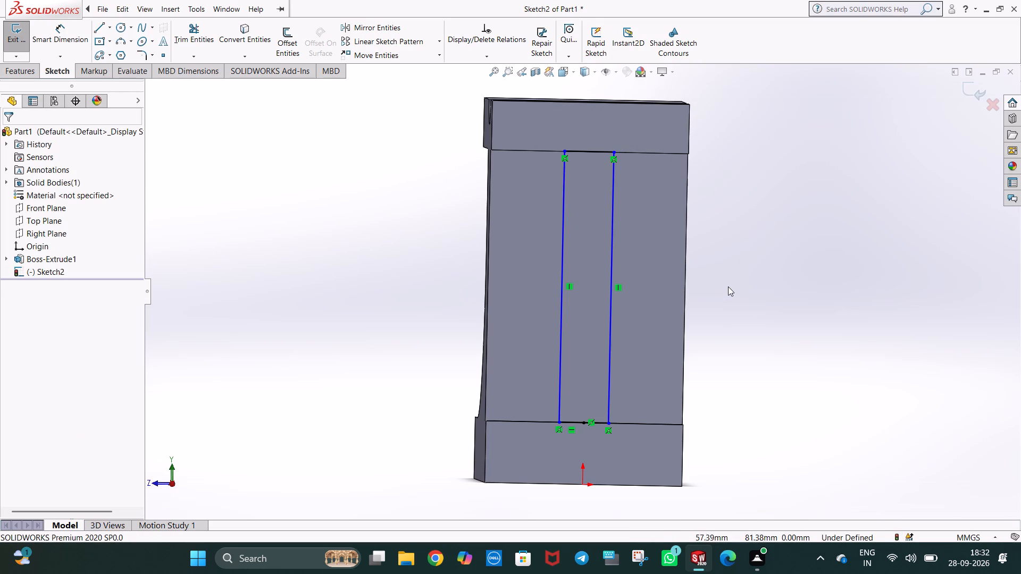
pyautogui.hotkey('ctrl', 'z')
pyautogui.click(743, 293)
# Dimension the lower edge segment between the centerline and the rectangle's right side, placing the dimension below the edge.
pyautogui.moveTo(723, 297); pyautogui.dragTo(715, 291, button='middle')
pyautogui.click(63, 47)
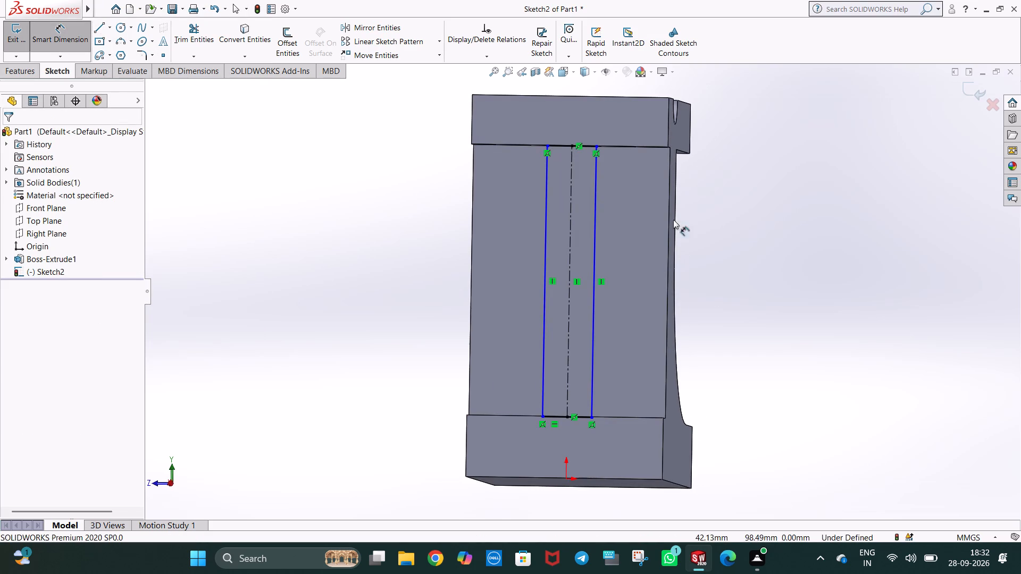
pyautogui.click(586, 416)
pyautogui.click(582, 445)
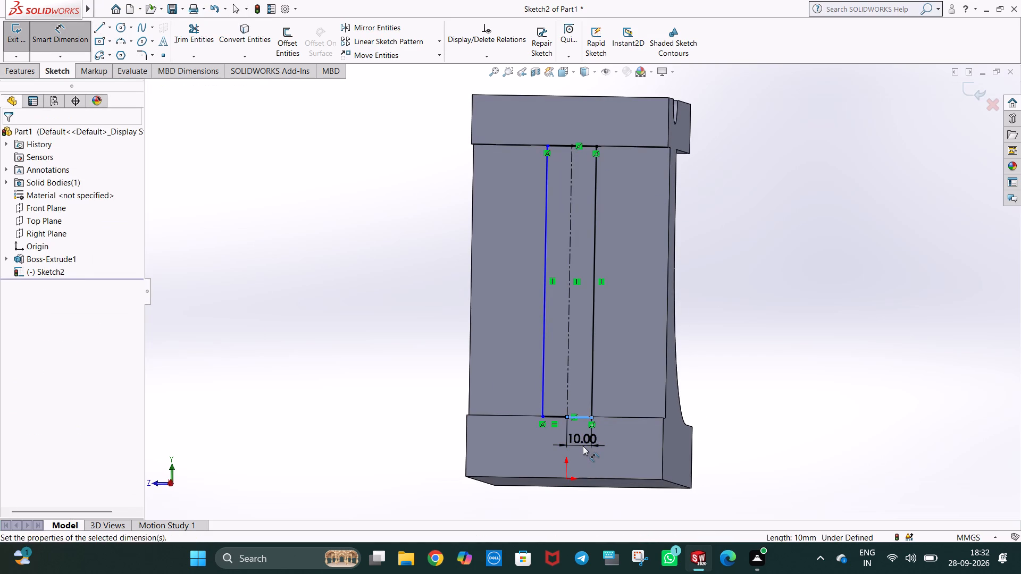
pyautogui.click(539, 429)
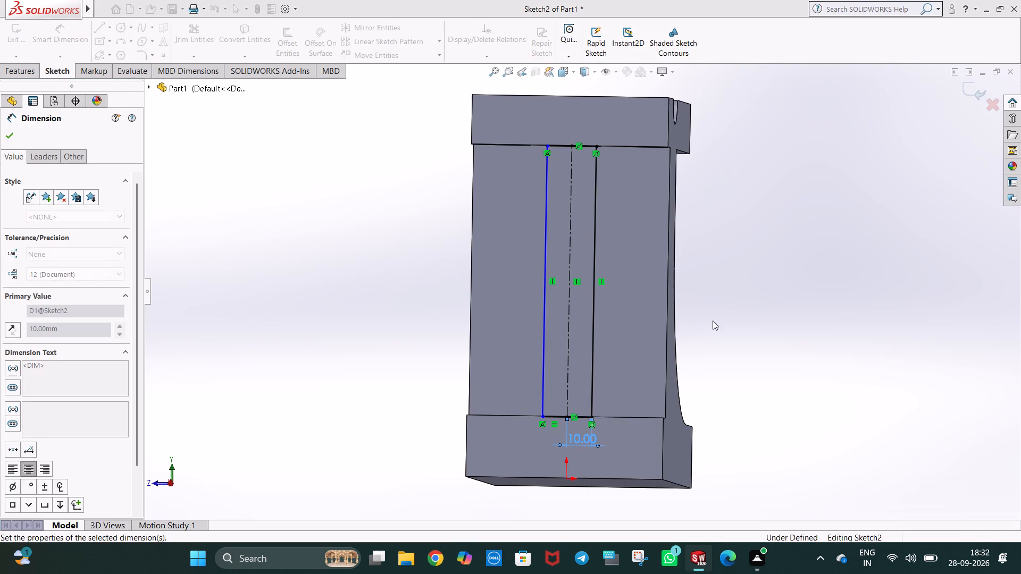
pyautogui.click(713, 320)
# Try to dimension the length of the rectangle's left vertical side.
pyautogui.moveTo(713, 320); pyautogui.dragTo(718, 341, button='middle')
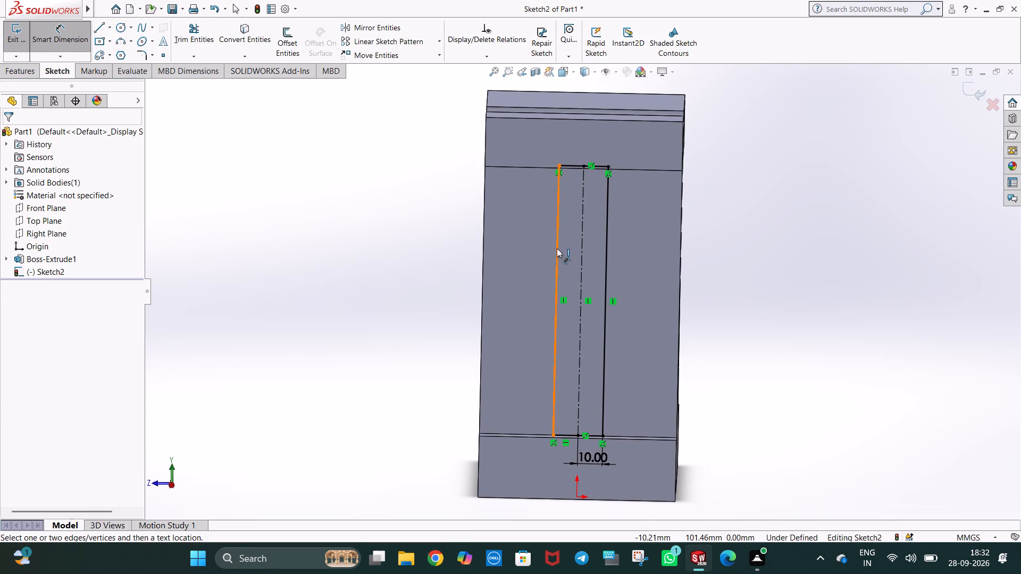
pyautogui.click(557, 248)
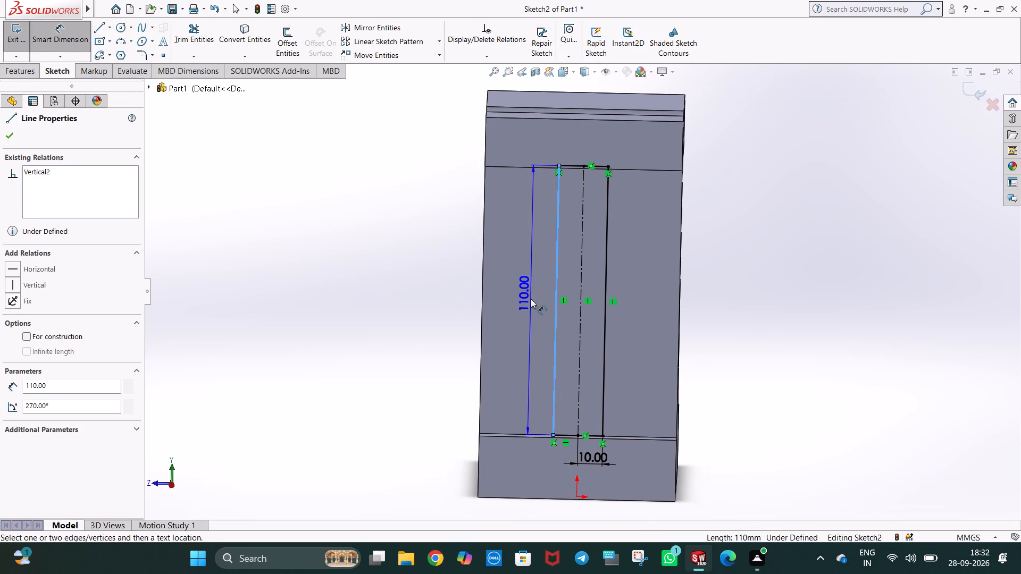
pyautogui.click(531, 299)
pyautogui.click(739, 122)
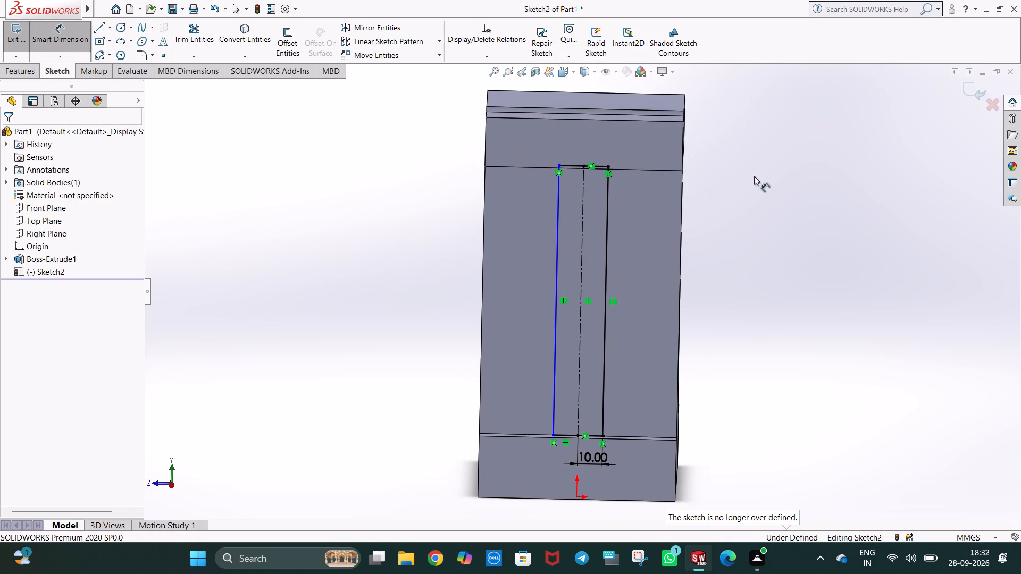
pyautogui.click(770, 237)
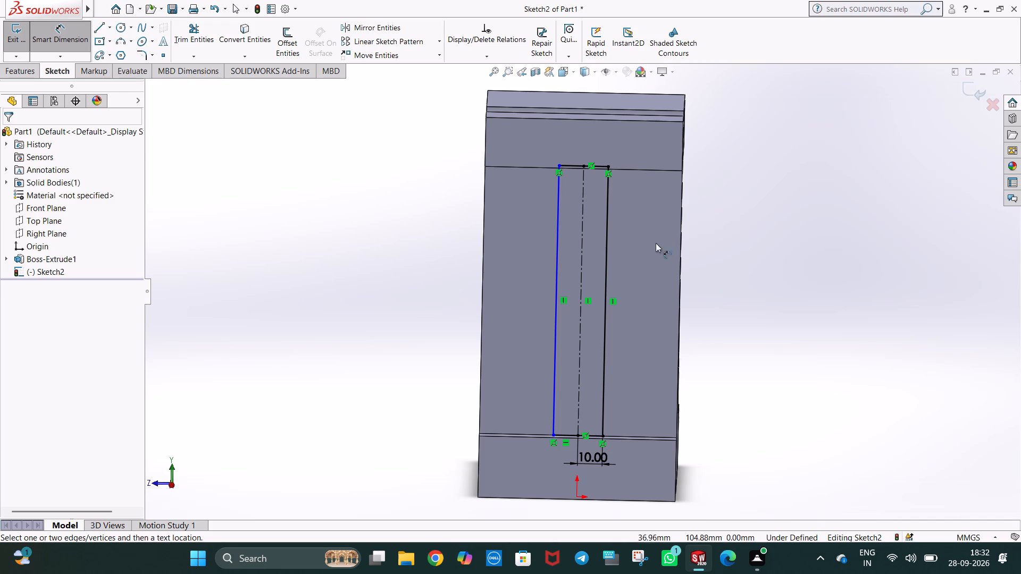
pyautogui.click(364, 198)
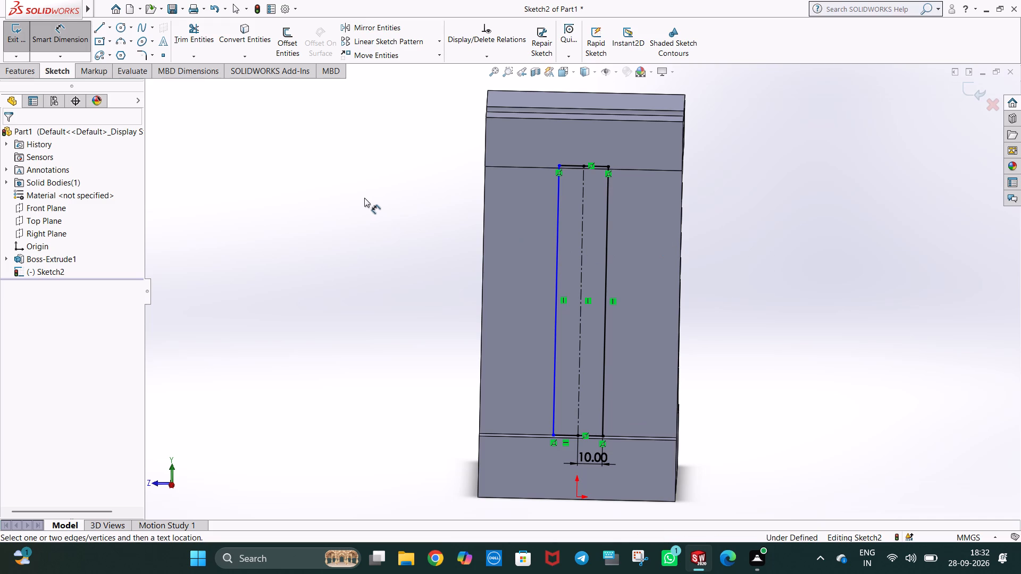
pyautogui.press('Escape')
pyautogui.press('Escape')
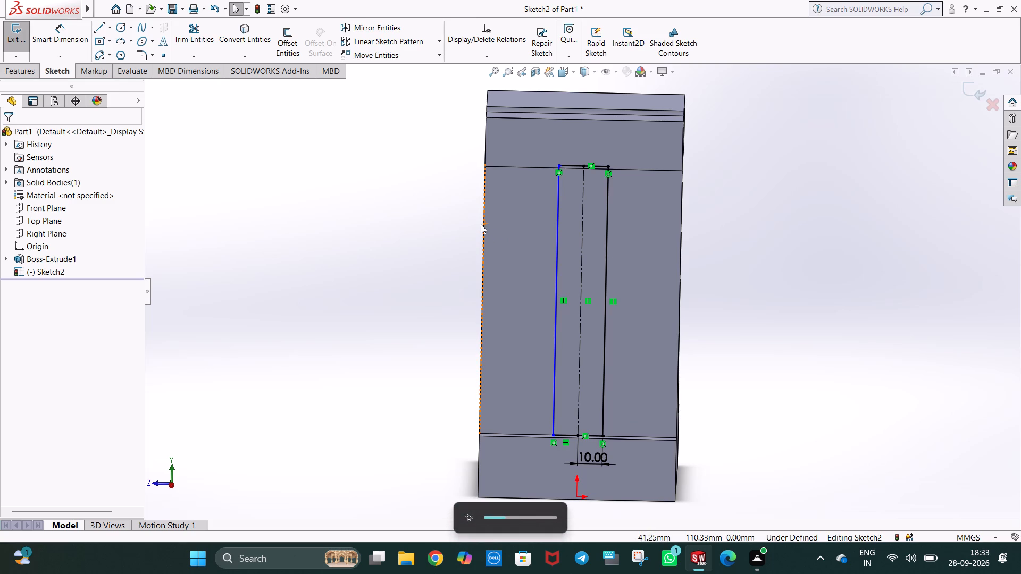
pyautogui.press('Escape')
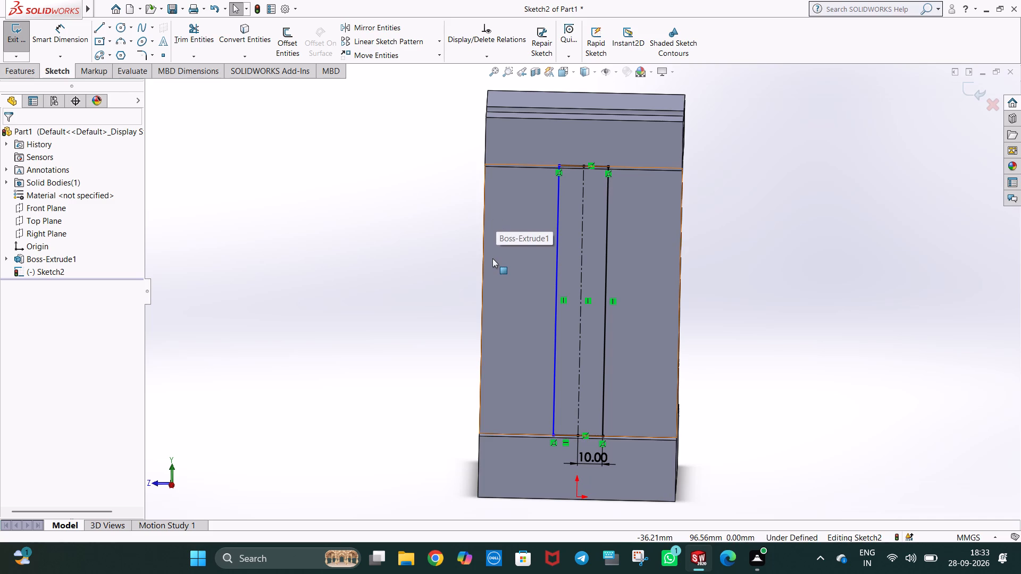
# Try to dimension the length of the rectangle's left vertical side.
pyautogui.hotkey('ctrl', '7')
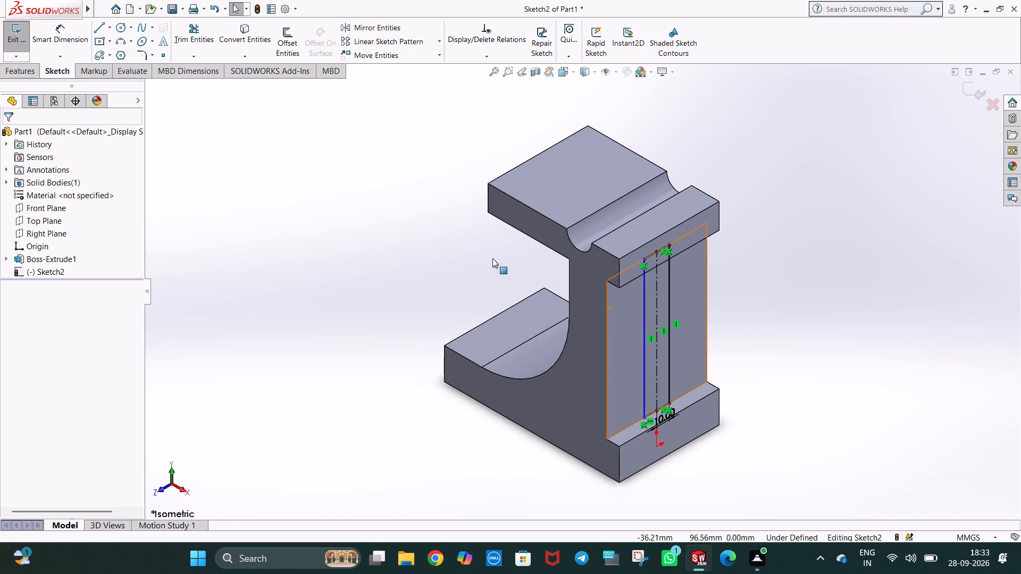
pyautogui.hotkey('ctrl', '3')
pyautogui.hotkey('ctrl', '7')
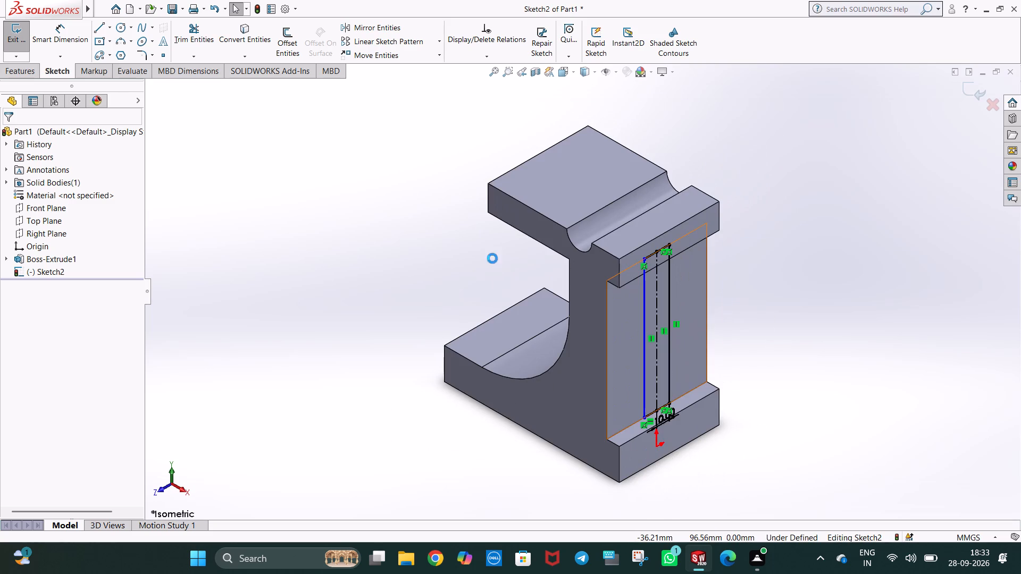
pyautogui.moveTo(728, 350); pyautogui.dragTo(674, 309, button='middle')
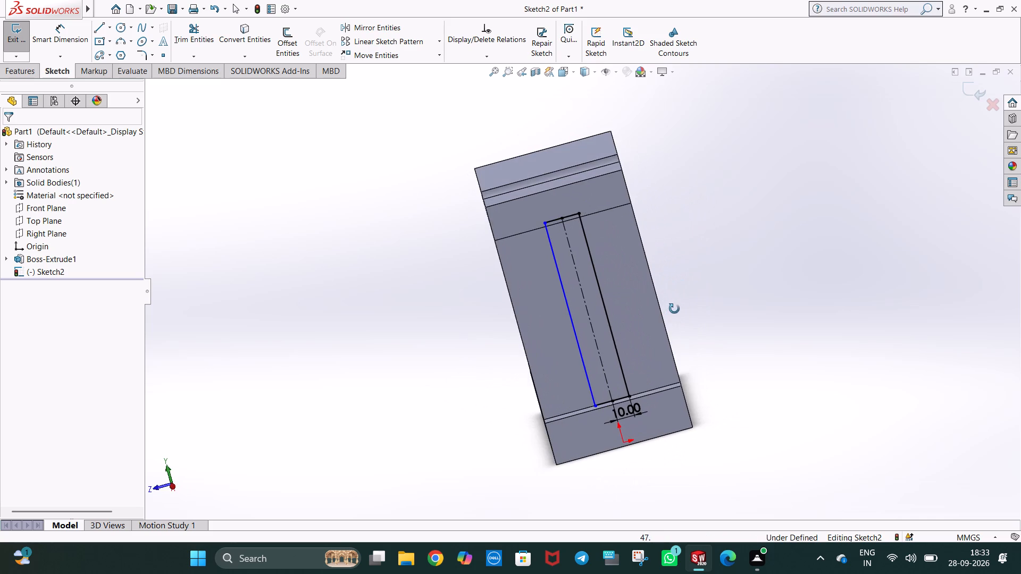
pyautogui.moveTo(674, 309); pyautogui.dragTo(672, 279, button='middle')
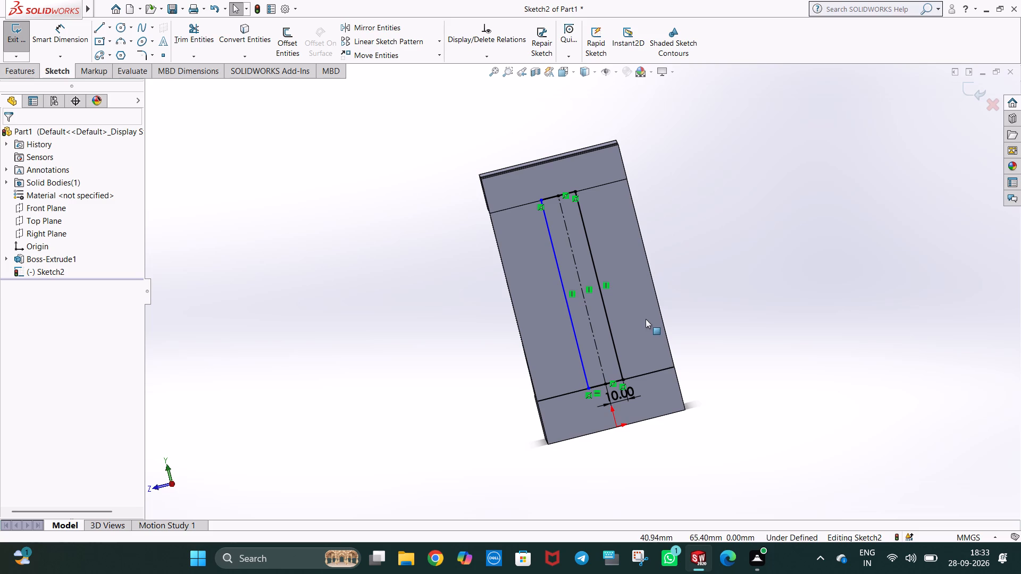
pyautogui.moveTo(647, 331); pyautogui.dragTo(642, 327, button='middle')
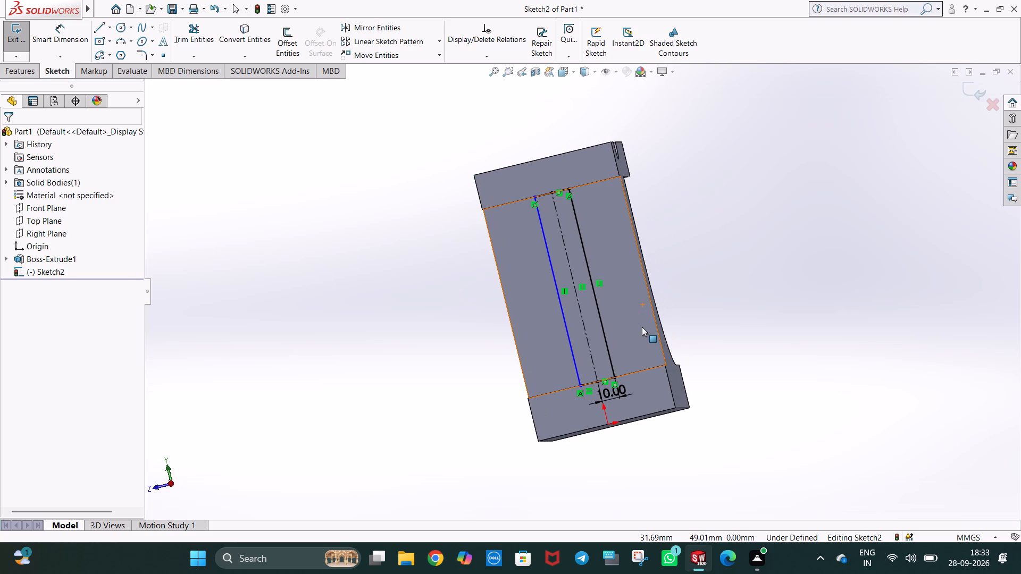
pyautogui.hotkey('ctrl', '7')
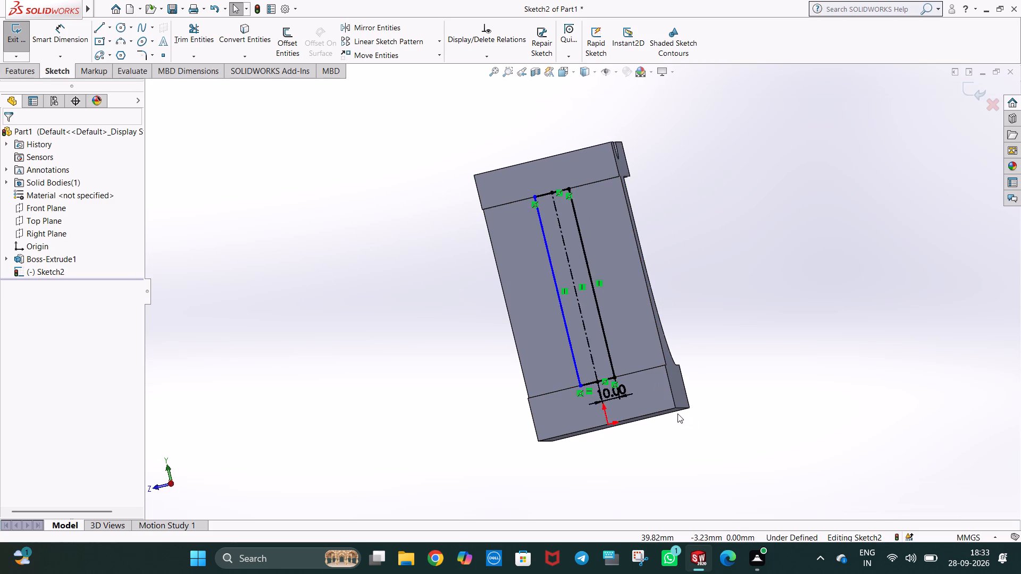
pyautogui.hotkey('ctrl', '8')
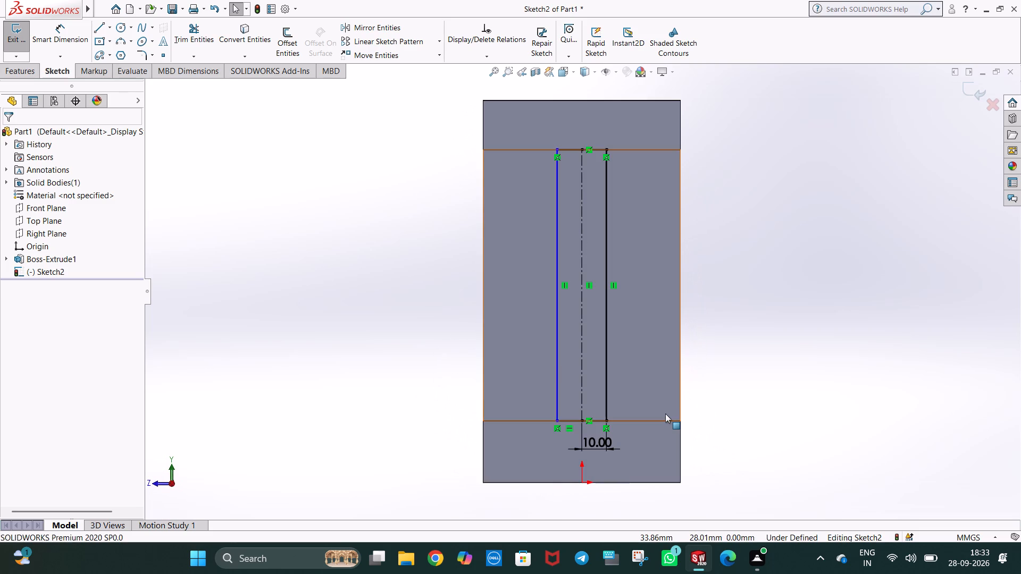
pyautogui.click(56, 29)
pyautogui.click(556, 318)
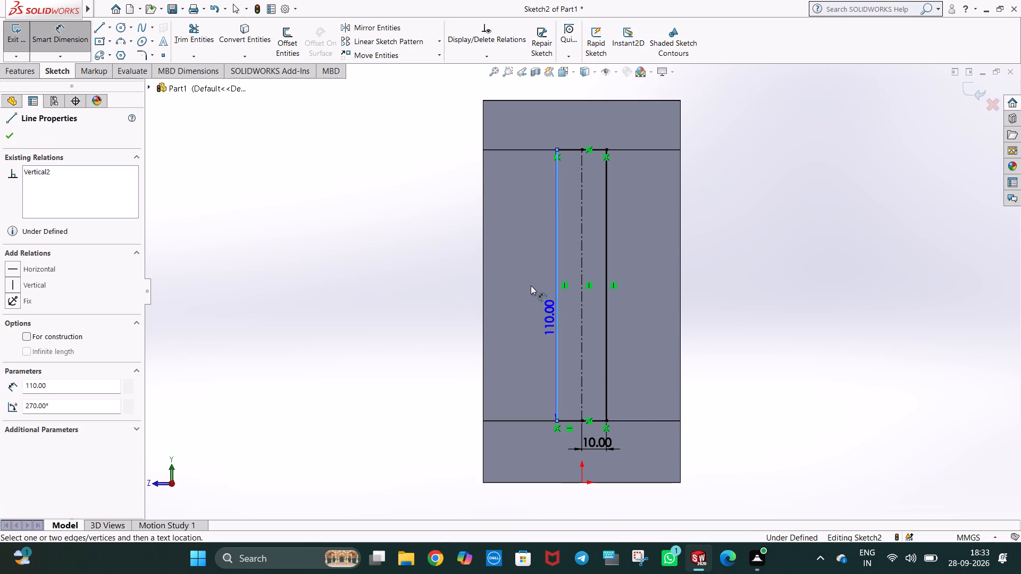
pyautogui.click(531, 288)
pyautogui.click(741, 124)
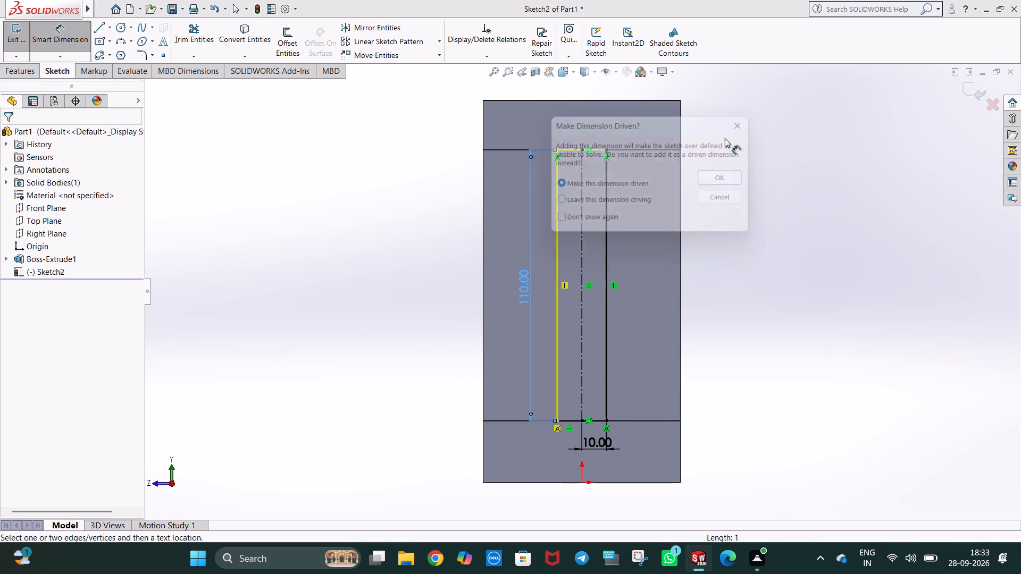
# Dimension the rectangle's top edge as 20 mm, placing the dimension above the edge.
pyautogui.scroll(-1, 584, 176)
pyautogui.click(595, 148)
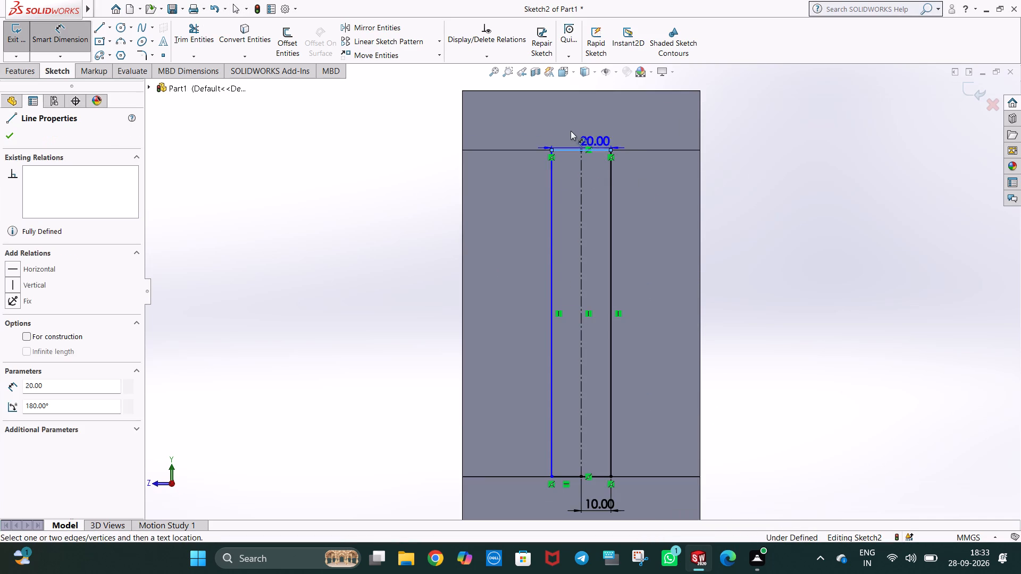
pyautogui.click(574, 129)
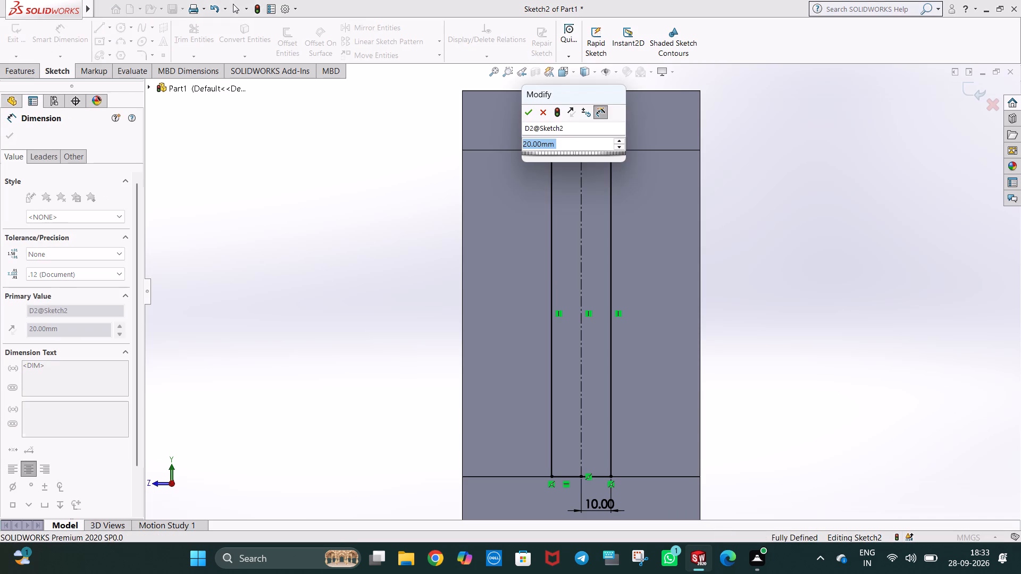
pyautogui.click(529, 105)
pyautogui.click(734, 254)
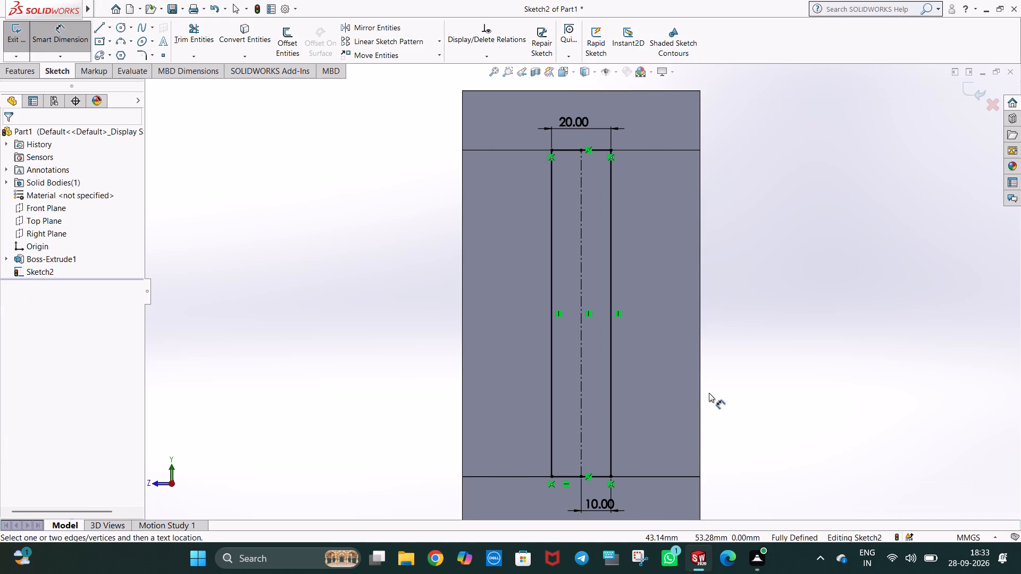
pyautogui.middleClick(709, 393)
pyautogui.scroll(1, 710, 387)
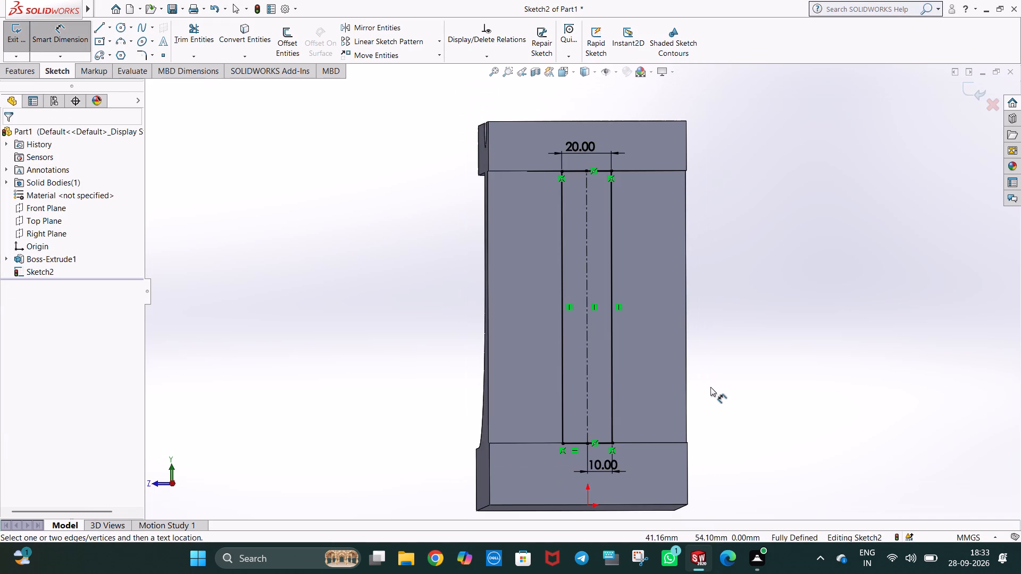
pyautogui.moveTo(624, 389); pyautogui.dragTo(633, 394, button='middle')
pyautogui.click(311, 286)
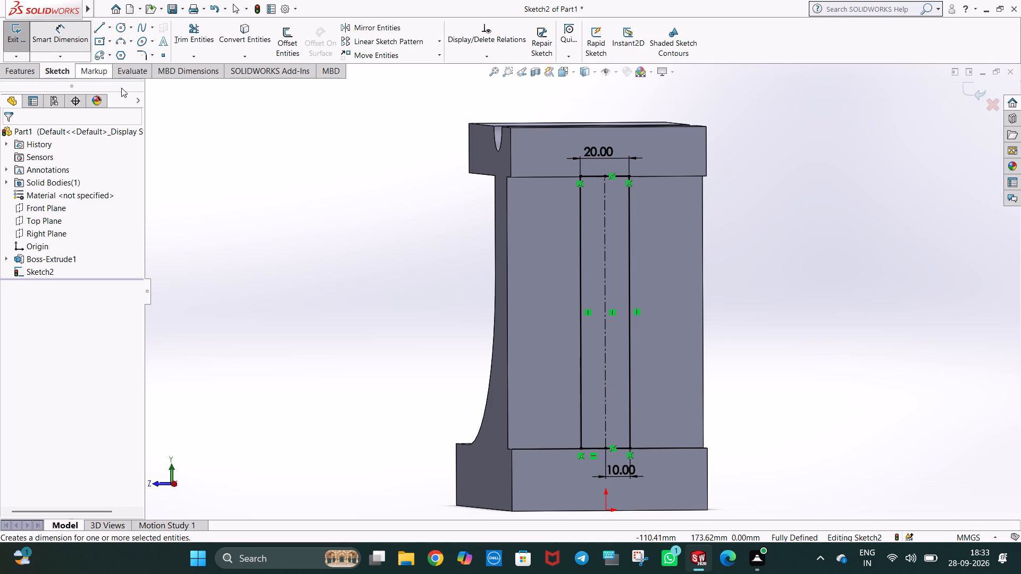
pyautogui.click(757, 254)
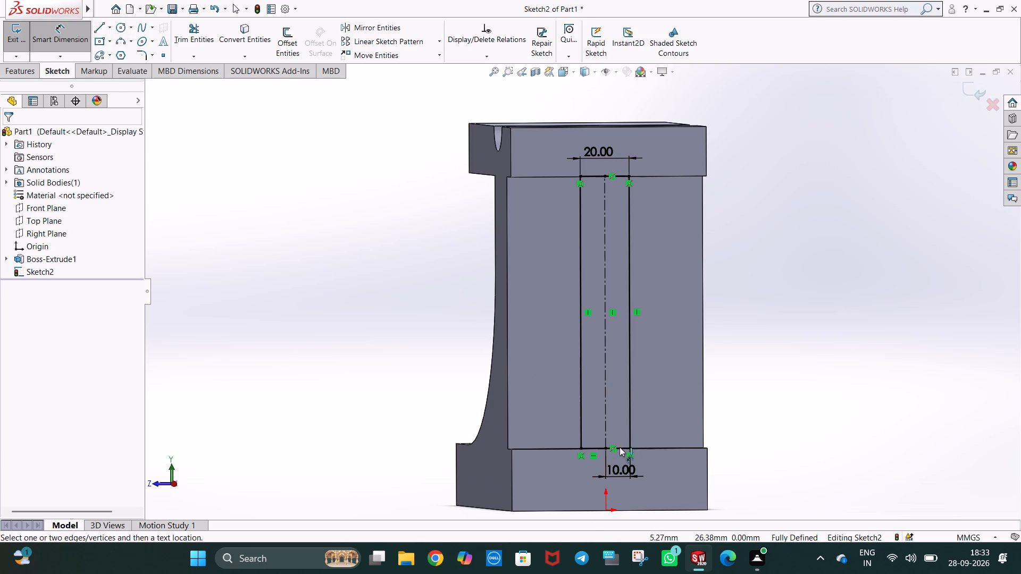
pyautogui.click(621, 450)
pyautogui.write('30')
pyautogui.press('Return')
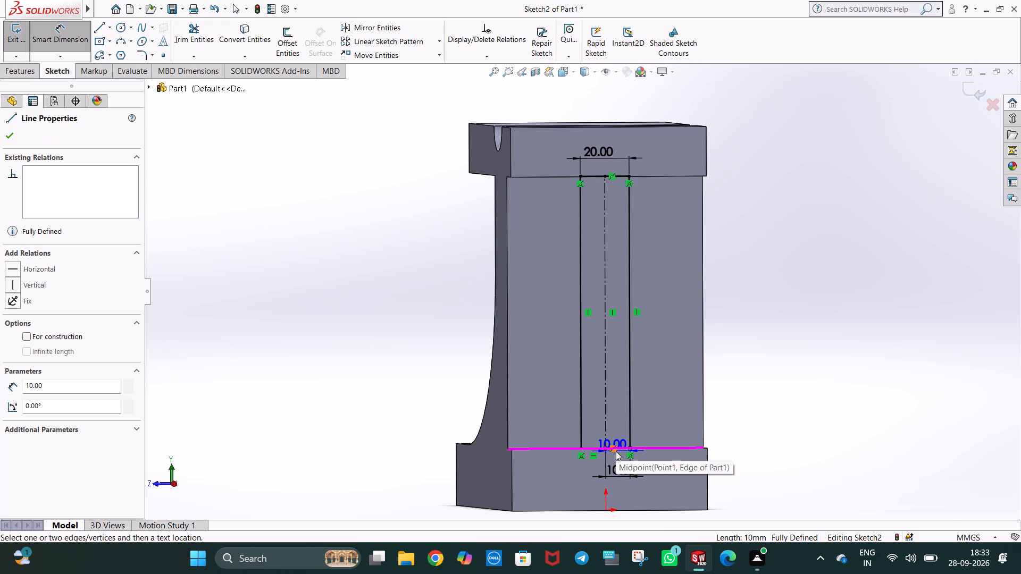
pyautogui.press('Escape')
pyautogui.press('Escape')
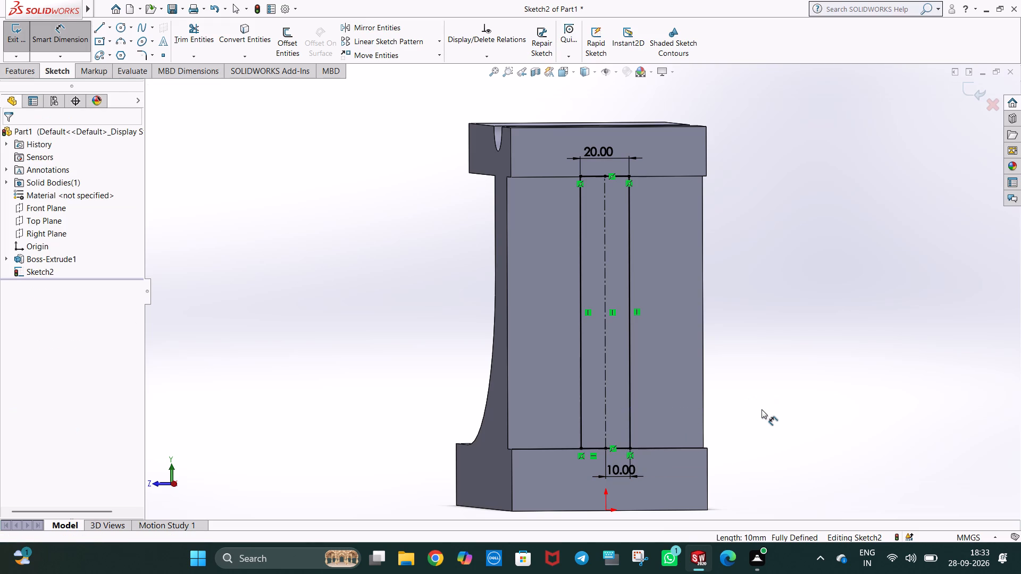
# Set the lower dimension between the centerline and the rectangle's right side to 30 mm.
pyautogui.moveTo(755, 434); pyautogui.dragTo(750, 441)
pyautogui.doubleClick(622, 471)
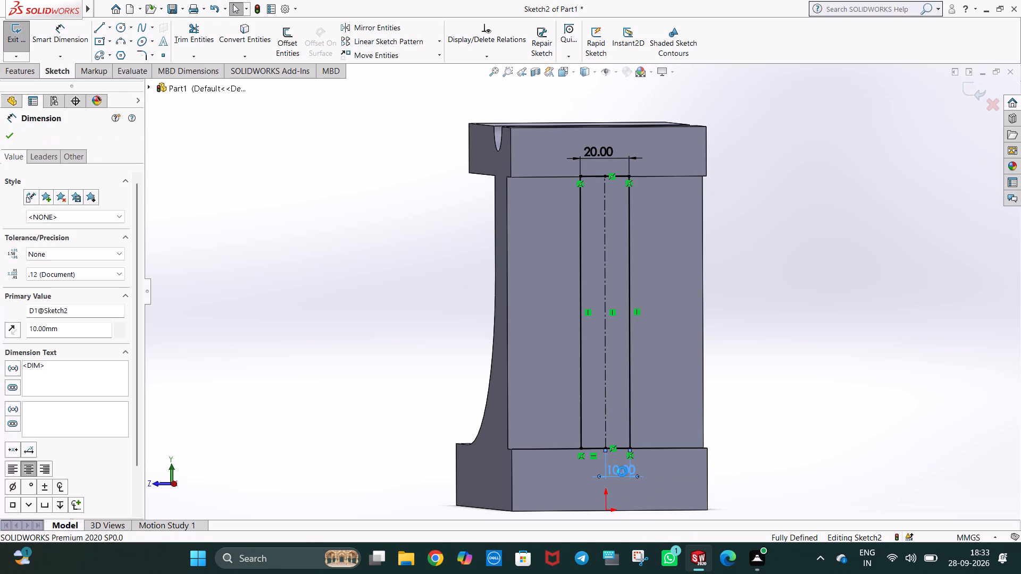
pyautogui.write('30')
pyautogui.press('Return')
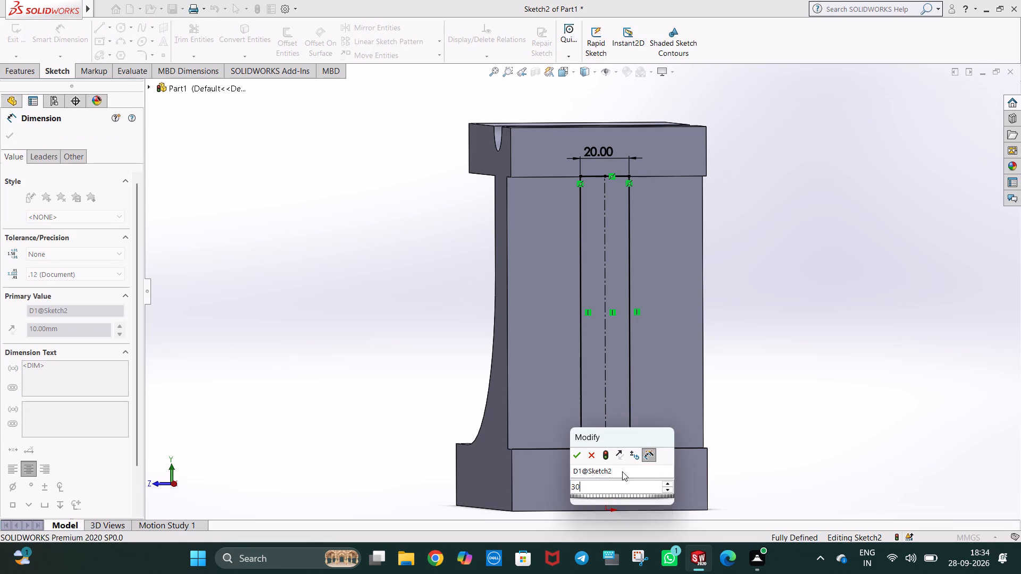
pyautogui.press('Escape')
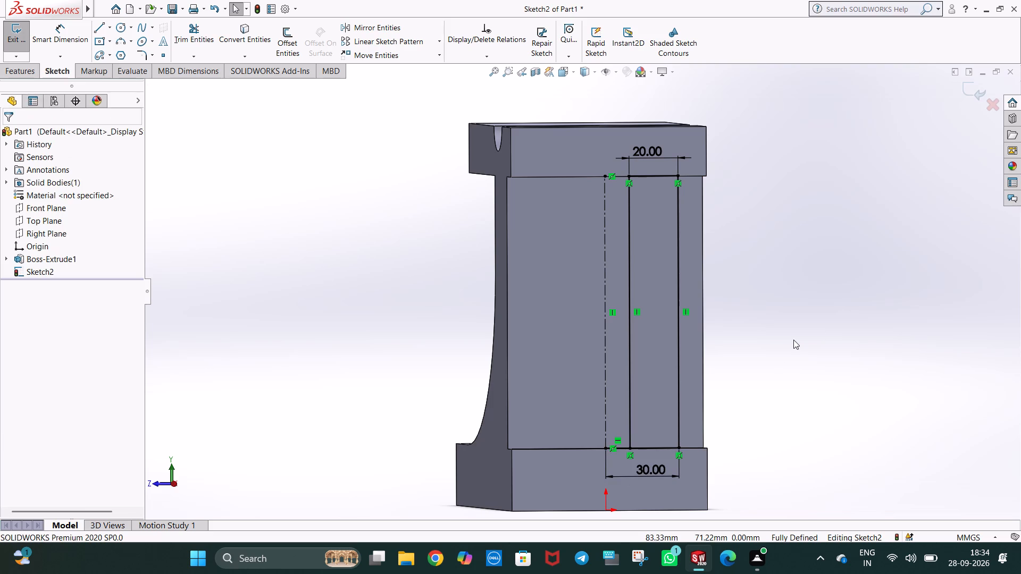
pyautogui.click(793, 340)
# Delete the rectangle's left vertical side, its top edge and the 20 mm width dimension, keeping the centerline and right side.
pyautogui.moveTo(727, 412); pyautogui.dragTo(709, 411, button='middle')
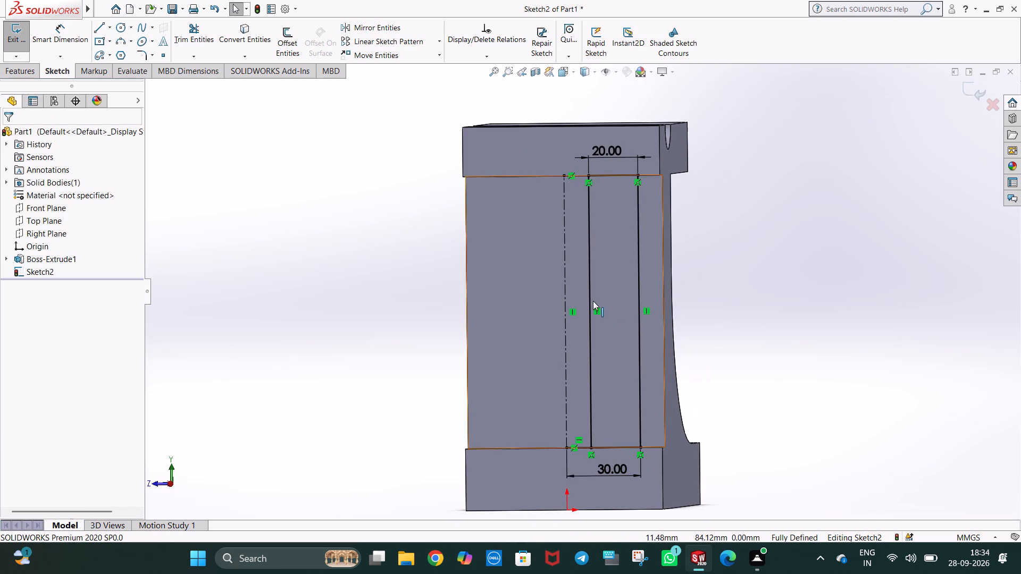
pyautogui.click(593, 299)
pyautogui.press('Insert')
pyautogui.press('Delete')
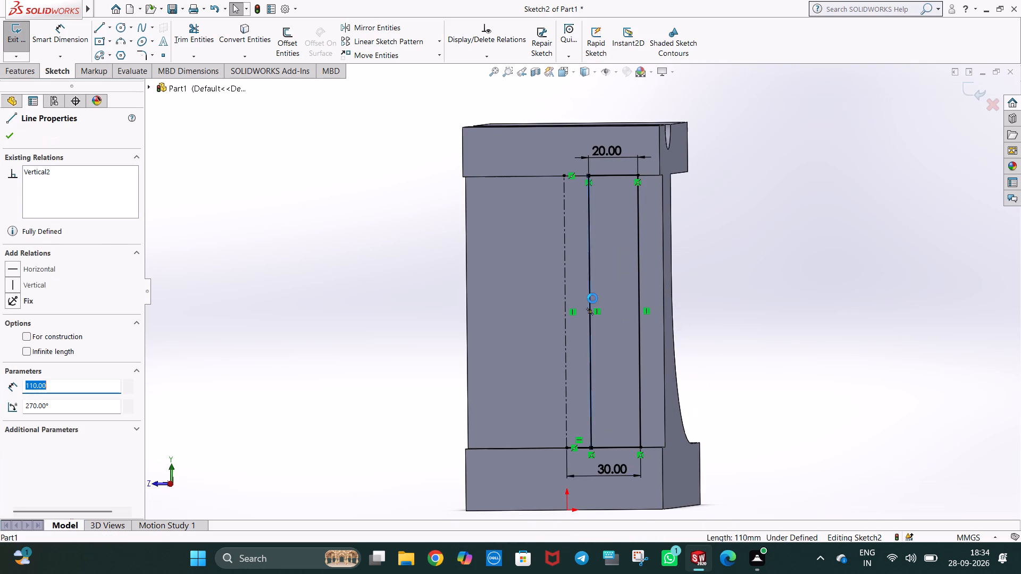
pyautogui.press('Escape')
pyautogui.click(609, 154)
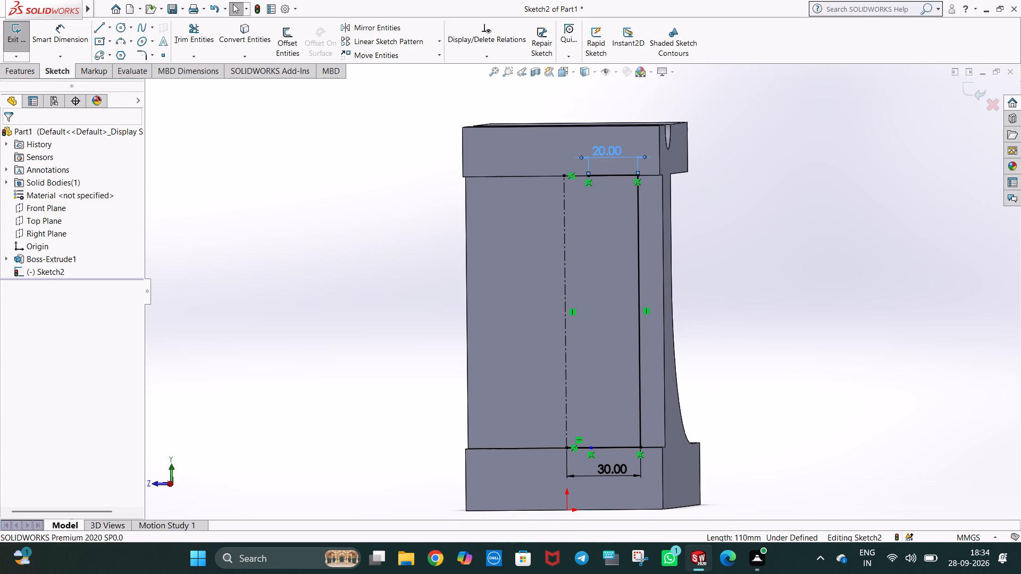
pyautogui.press('Delete')
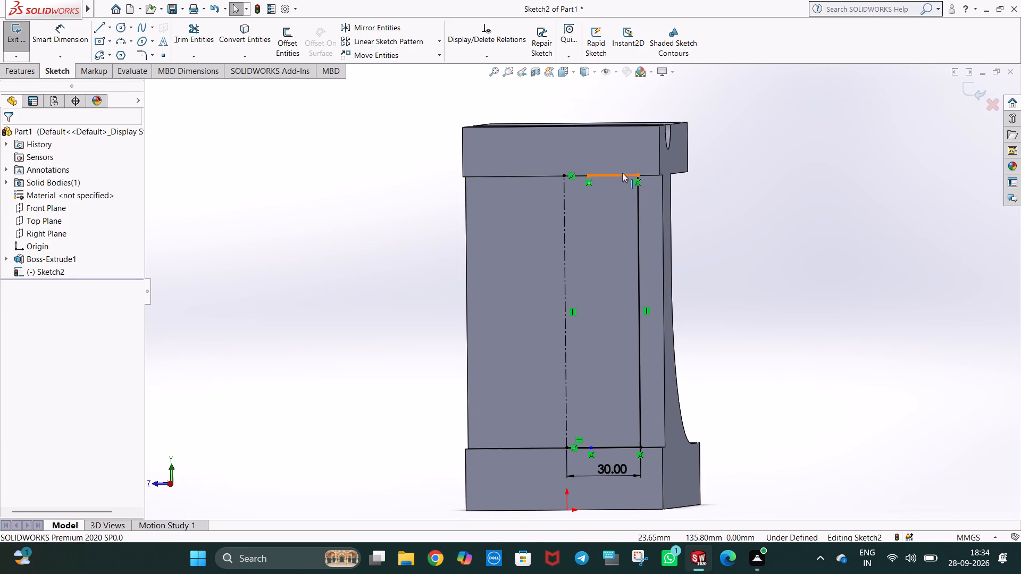
pyautogui.click(622, 173)
pyautogui.press('Delete')
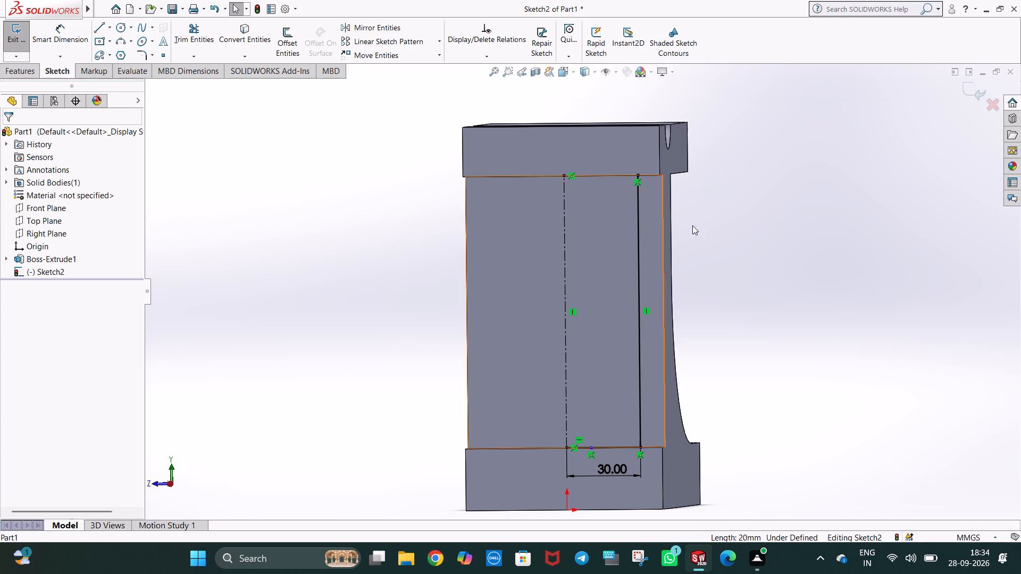
pyautogui.click(724, 243)
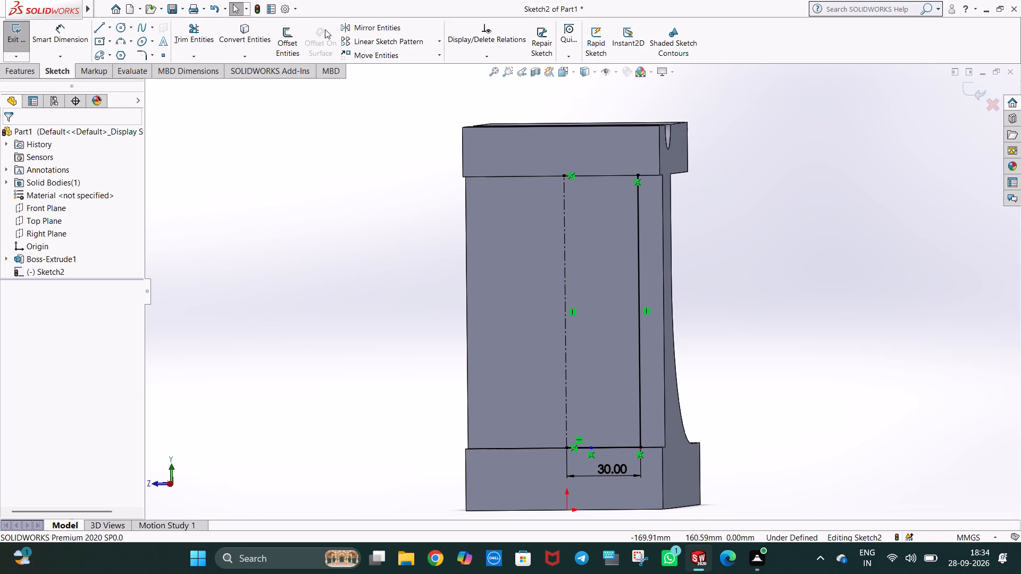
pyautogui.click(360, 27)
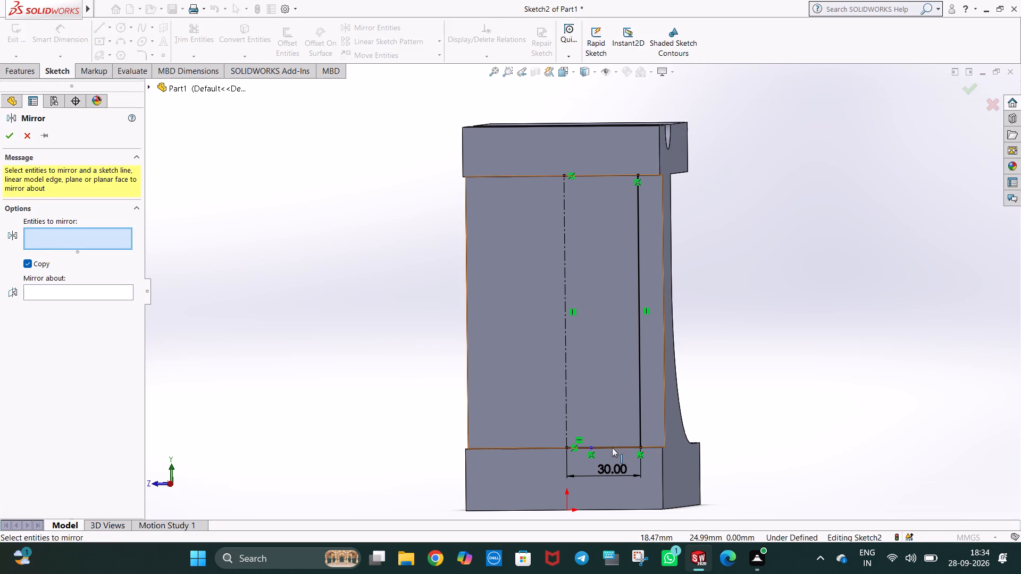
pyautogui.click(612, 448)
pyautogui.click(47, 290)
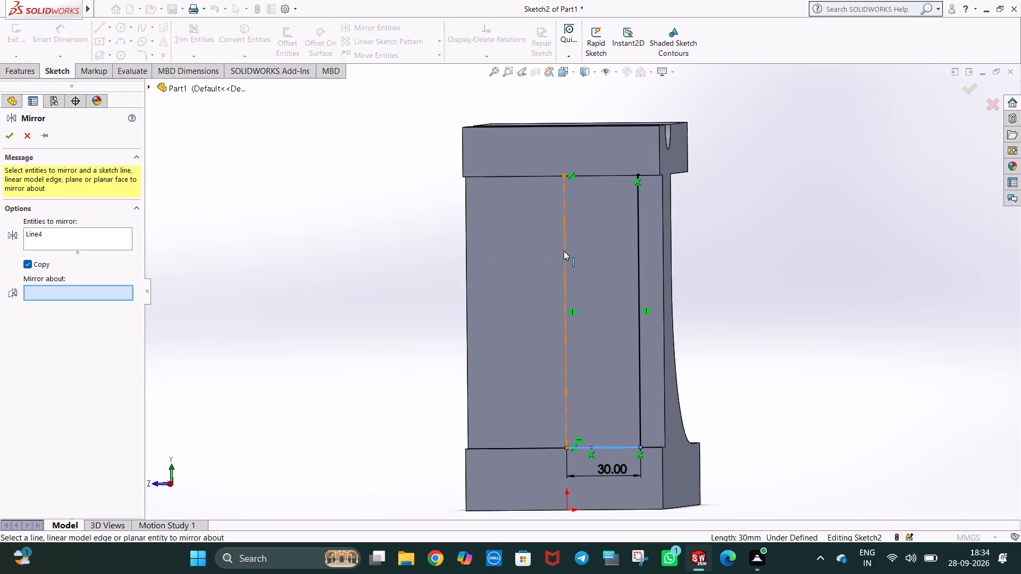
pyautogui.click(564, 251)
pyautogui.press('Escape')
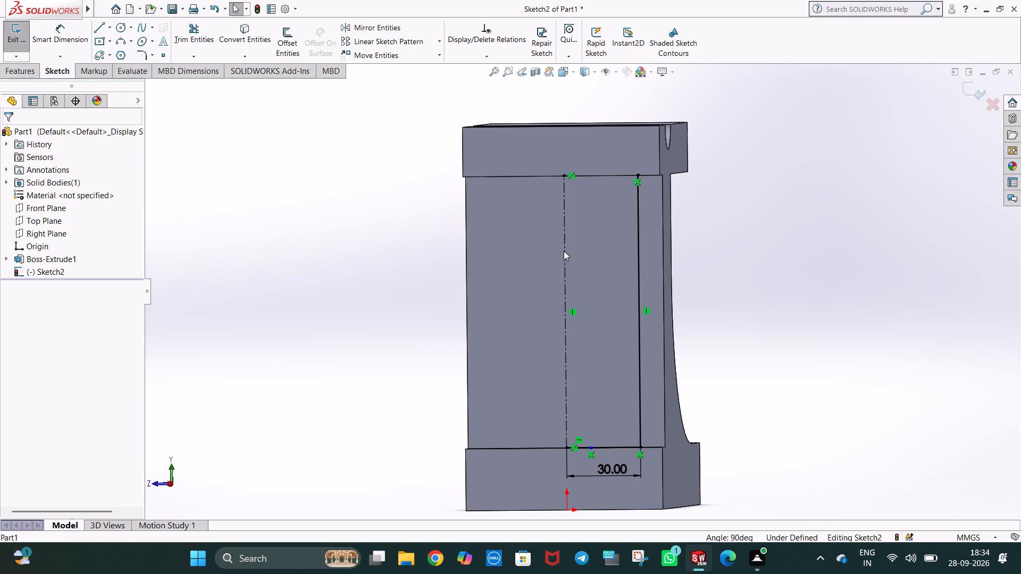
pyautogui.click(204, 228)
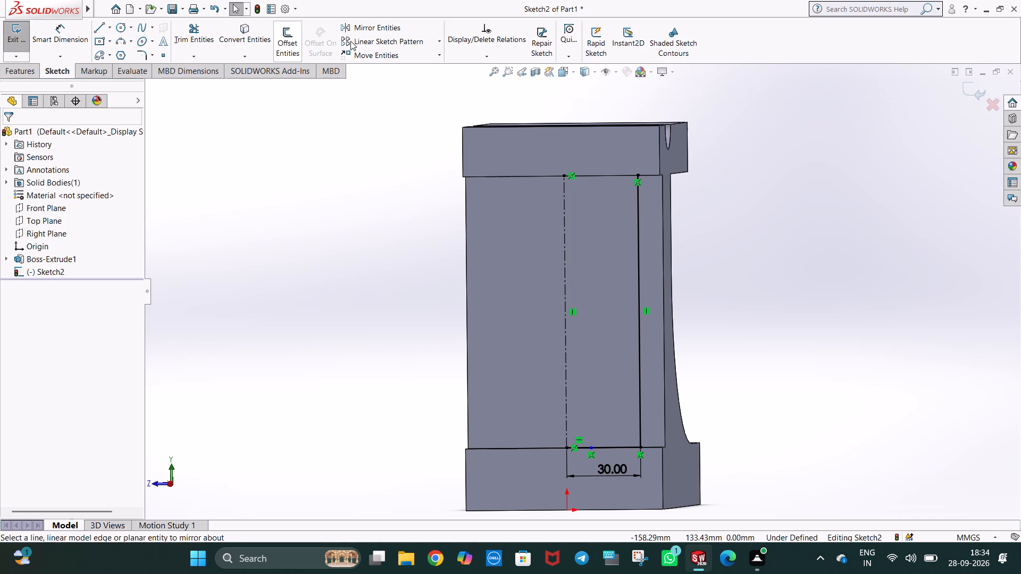
# Mirror the right vertical line about the vertical centerline, keeping the original.
pyautogui.click(361, 31)
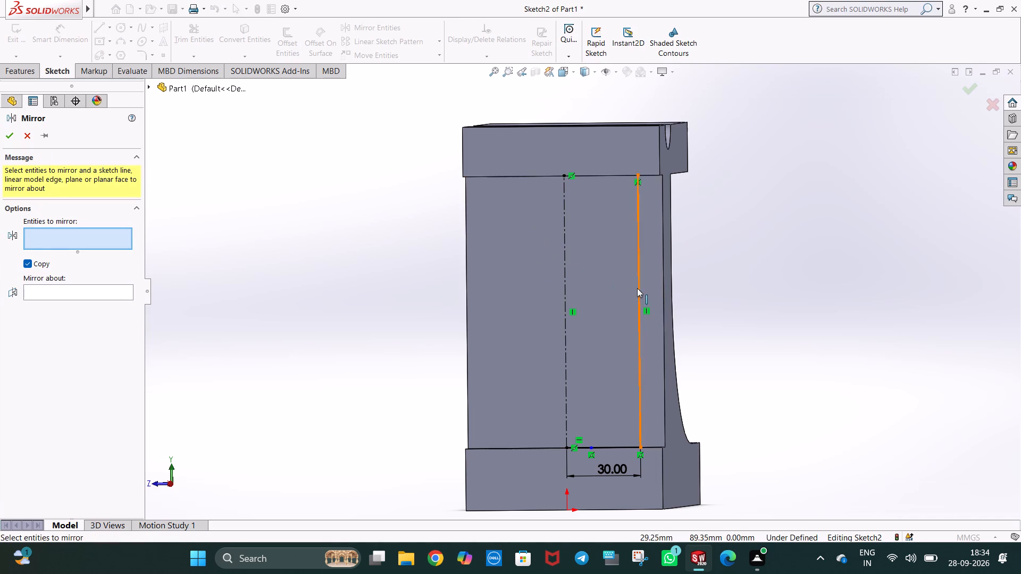
pyautogui.click(637, 288)
pyautogui.click(63, 292)
pyautogui.click(563, 246)
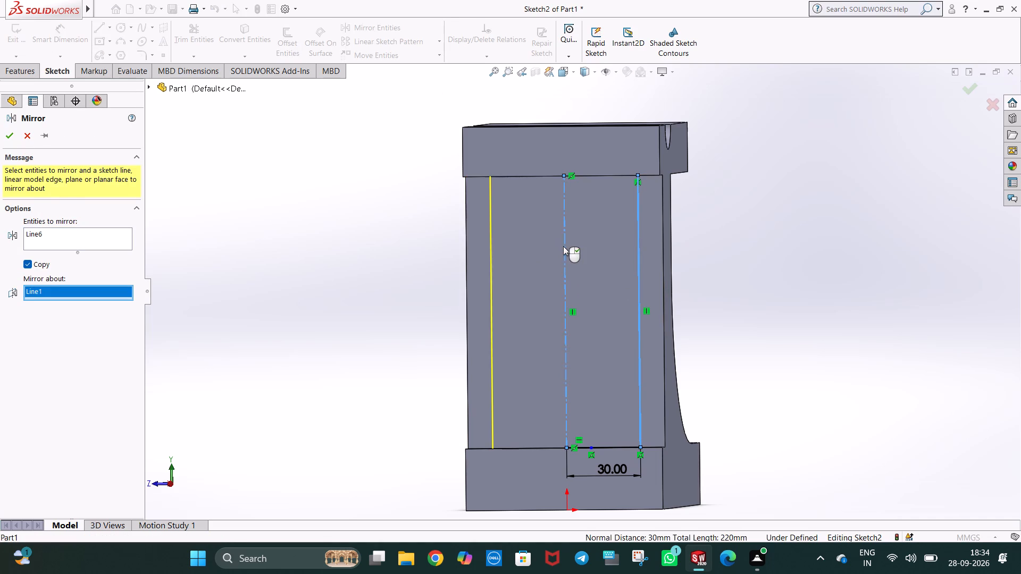
pyautogui.rightClick(563, 246)
pyautogui.click(766, 246)
# Draw a 30 mm horizontal line from the mirrored left vertical's upper end to the centerline's upper end.
pyautogui.moveTo(713, 287); pyautogui.dragTo(724, 281, button='middle')
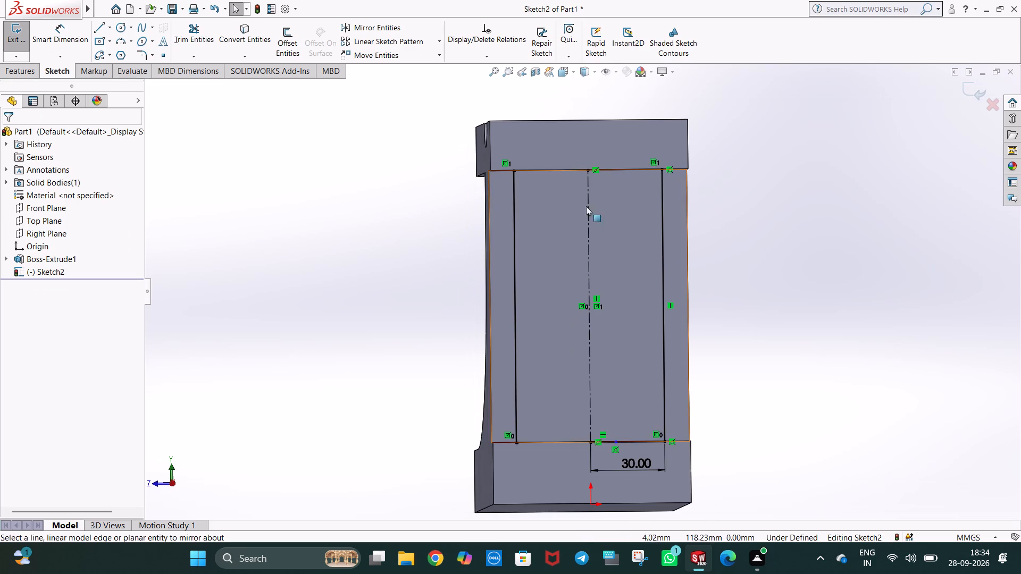
pyautogui.click(99, 30)
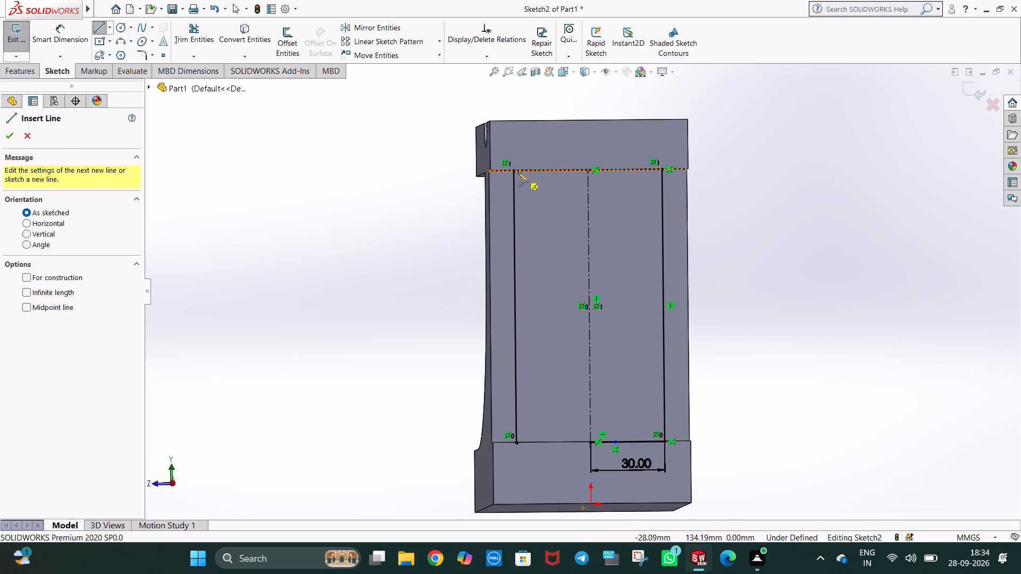
pyautogui.click(513, 171)
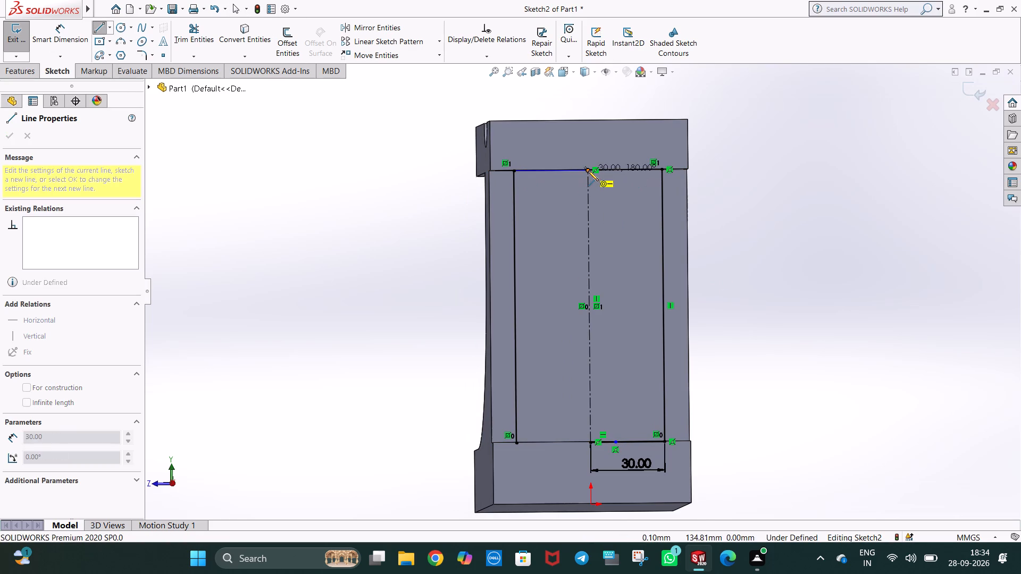
pyautogui.click(588, 170)
pyautogui.press('Escape')
pyautogui.press('Escape')
# Draw a horizontal line from the centerline's upper end to the right vertical's upper end, closing the rectangle's top.
pyautogui.moveTo(811, 252); pyautogui.dragTo(780, 289, button='middle')
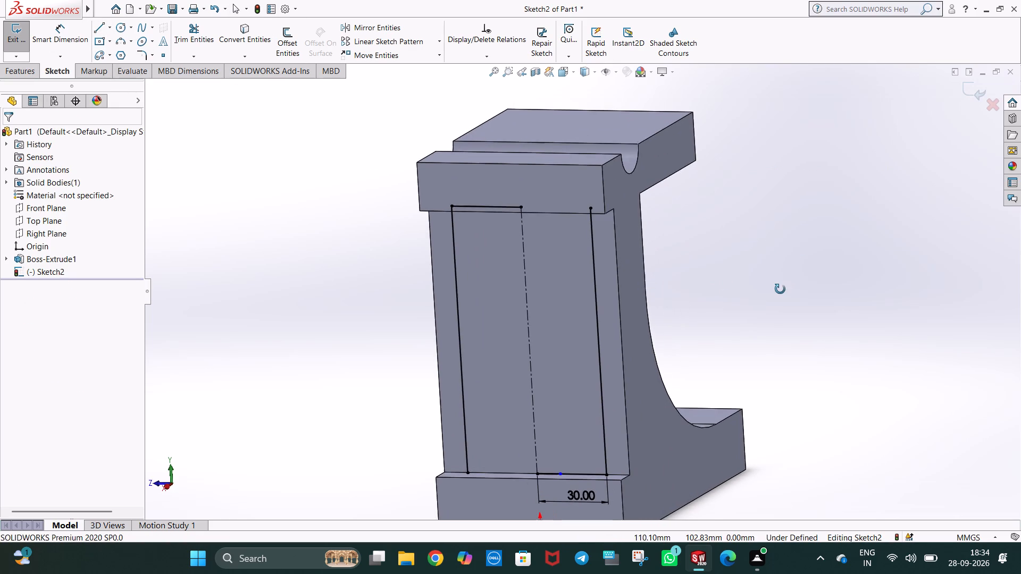
pyautogui.moveTo(780, 289); pyautogui.dragTo(789, 261, button='middle')
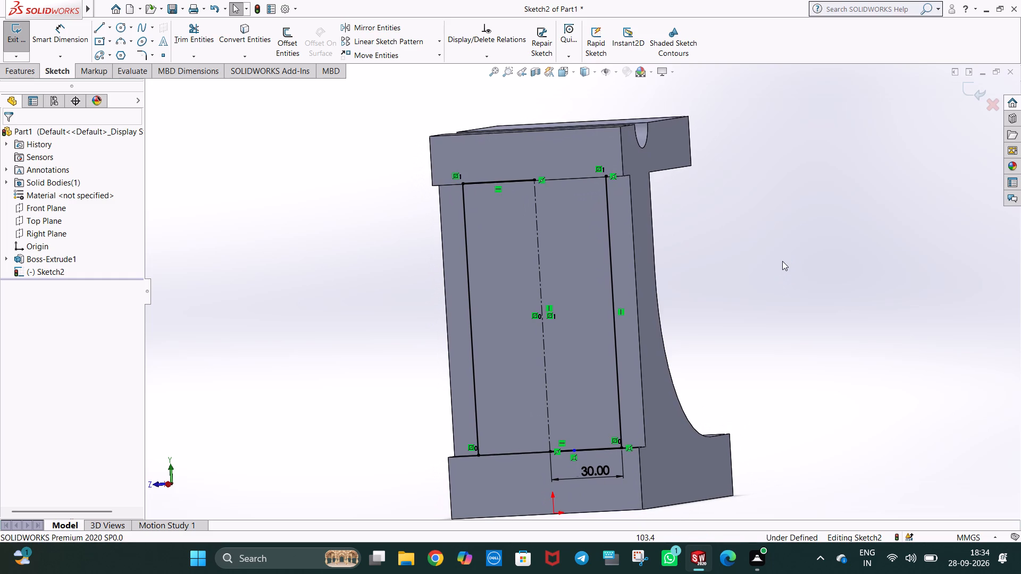
pyautogui.hotkey('ctrl', '7')
pyautogui.hotkey('ctrl', '9')
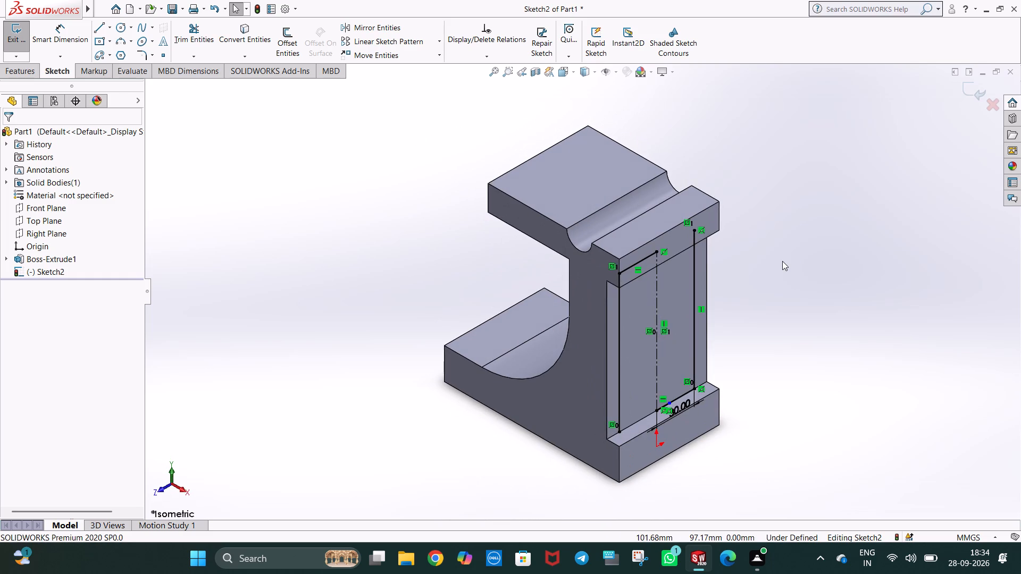
pyautogui.hotkey('ctrl', '5')
pyautogui.hotkey('ctrl', '1')
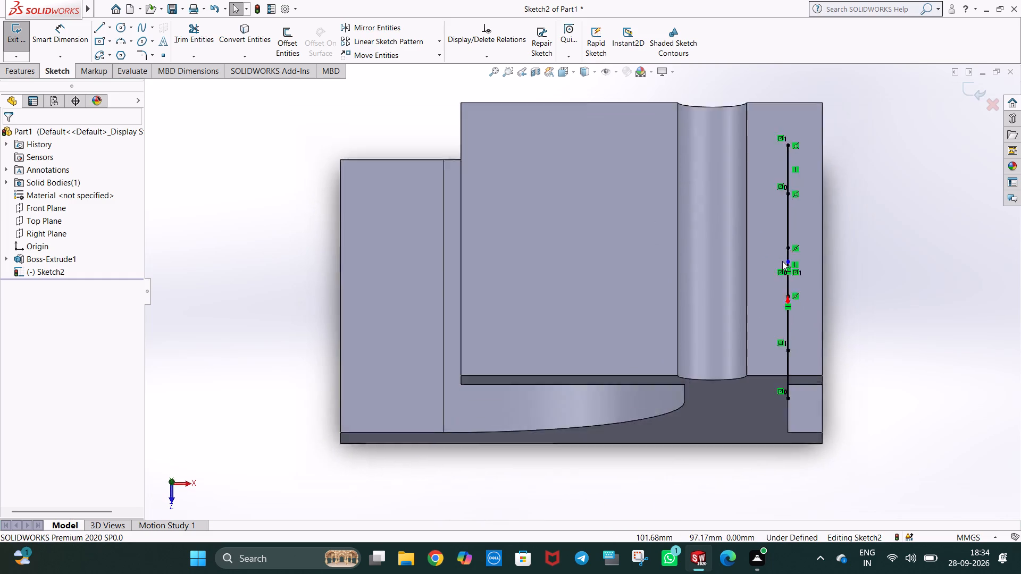
pyautogui.moveTo(797, 277); pyautogui.dragTo(793, 279, button='middle')
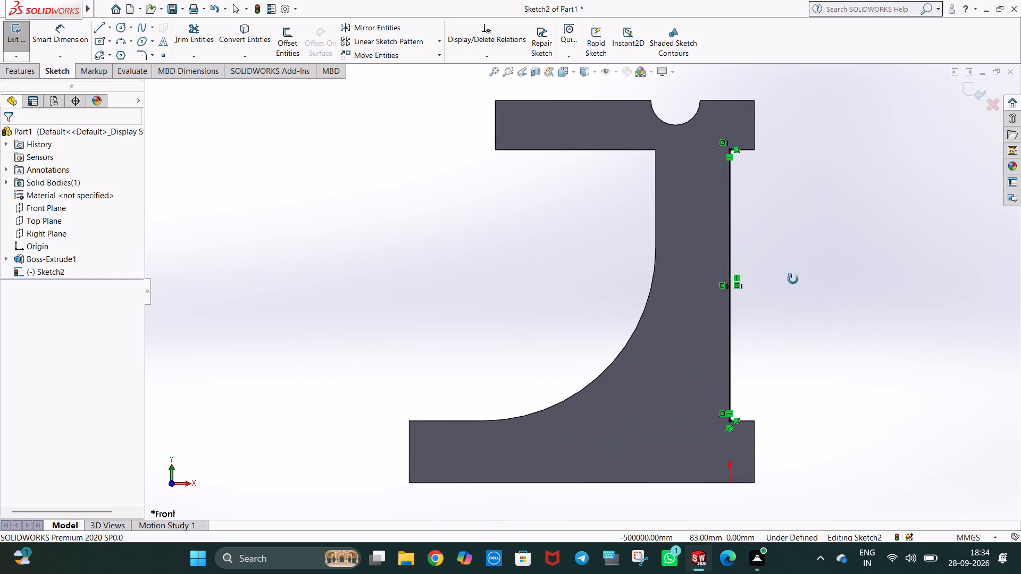
pyautogui.moveTo(793, 279); pyautogui.dragTo(710, 278, button='middle')
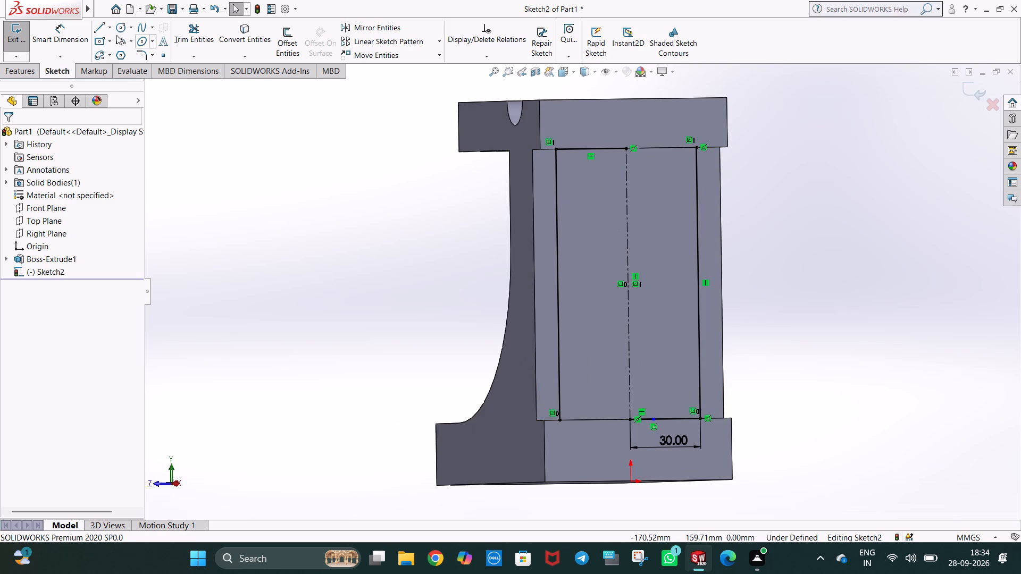
pyautogui.click(101, 29)
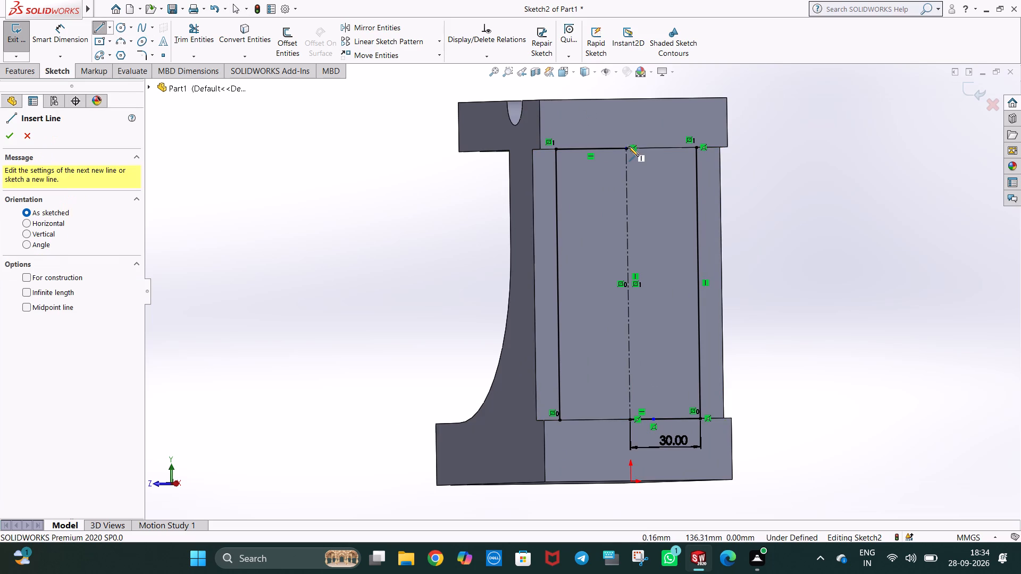
pyautogui.click(625, 148)
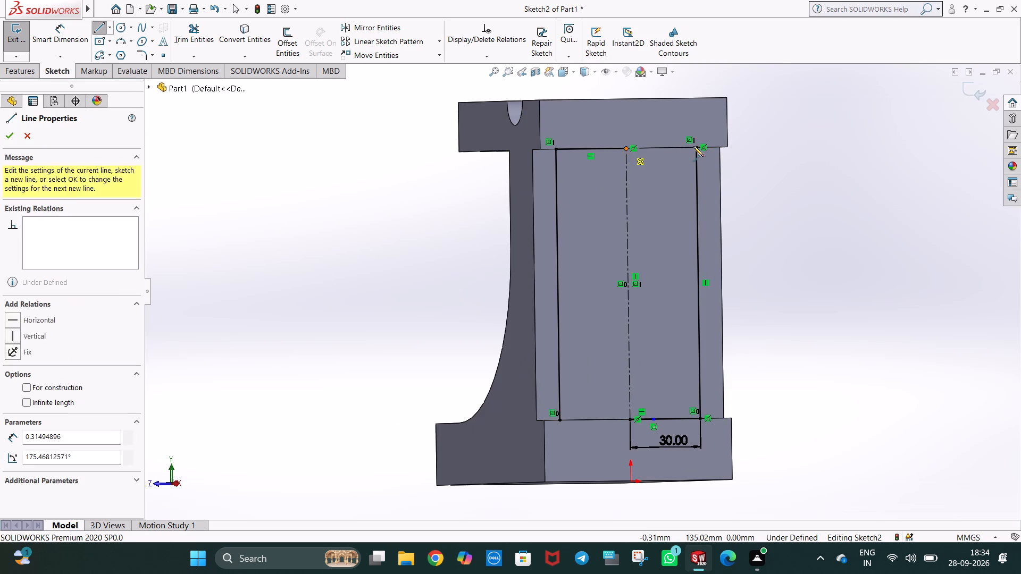
pyautogui.click(696, 148)
pyautogui.press('Escape')
pyautogui.press('Escape')
pyautogui.press('Escape')
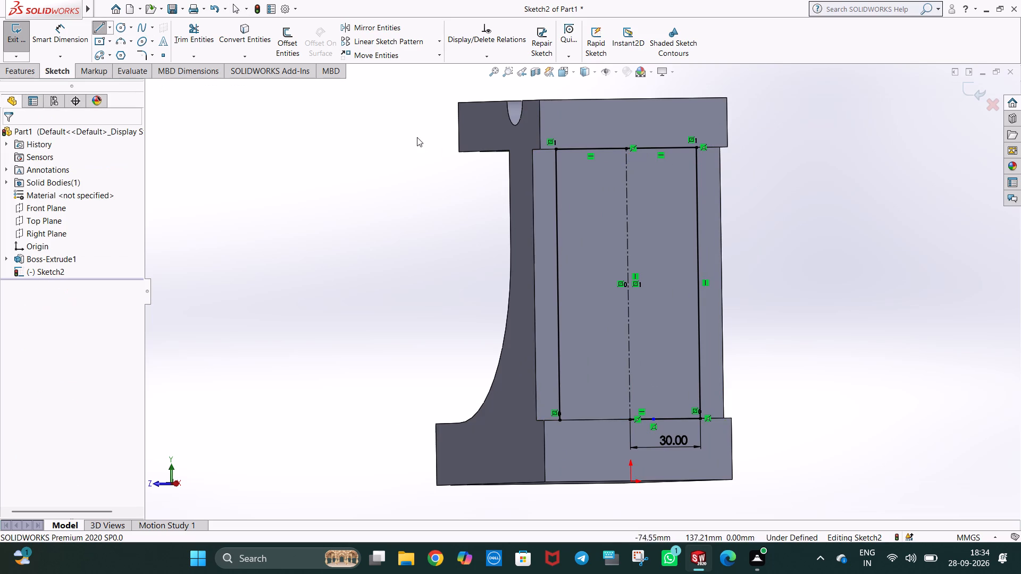
# Draw a horizontal line from the left vertical's lower end to the centerline's lower end, closing the rectangle's bottom.
pyautogui.click(102, 29)
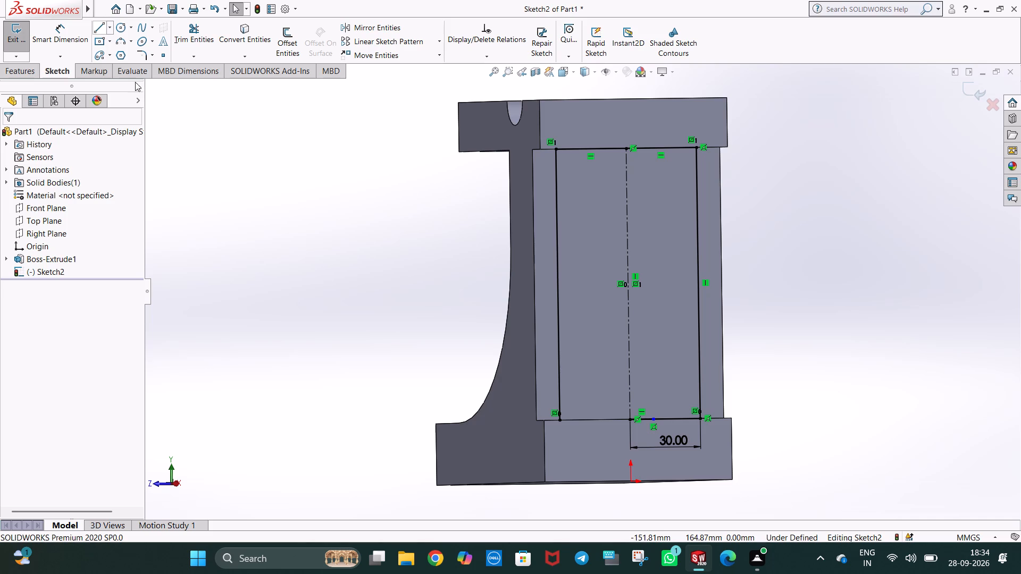
pyautogui.click(560, 420)
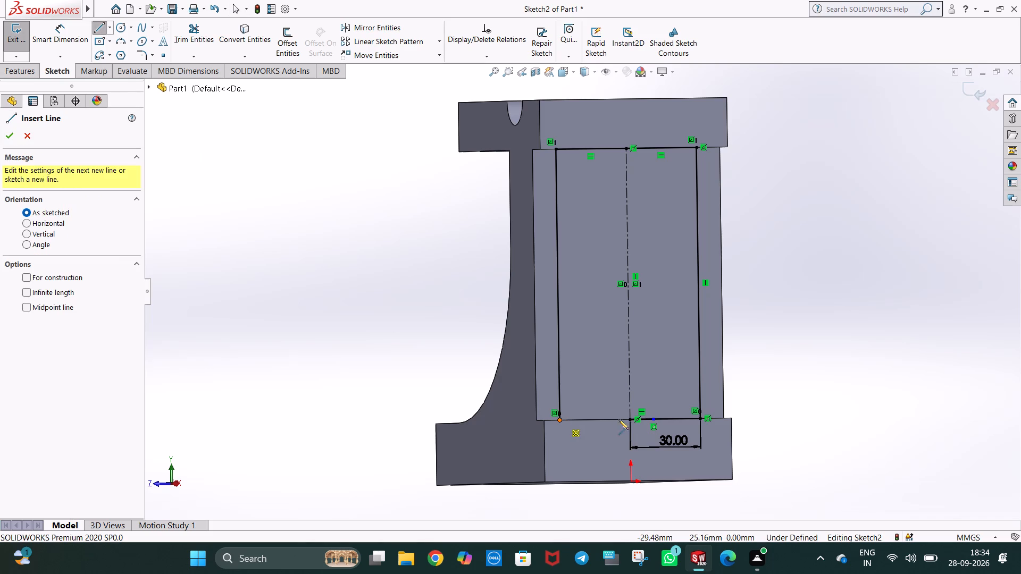
pyautogui.click(630, 419)
pyautogui.press('Escape')
pyautogui.press('Escape')
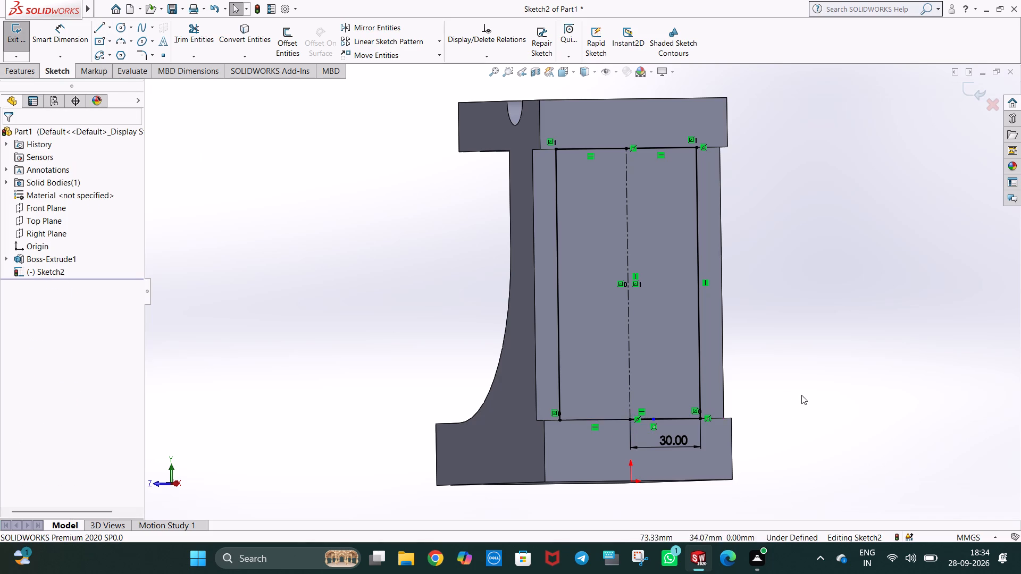
# Draw a second 30 mm horizontal line over the bottom edge between the left vertical's lower end and the centerline.
pyautogui.moveTo(801, 395); pyautogui.dragTo(776, 429, button='middle')
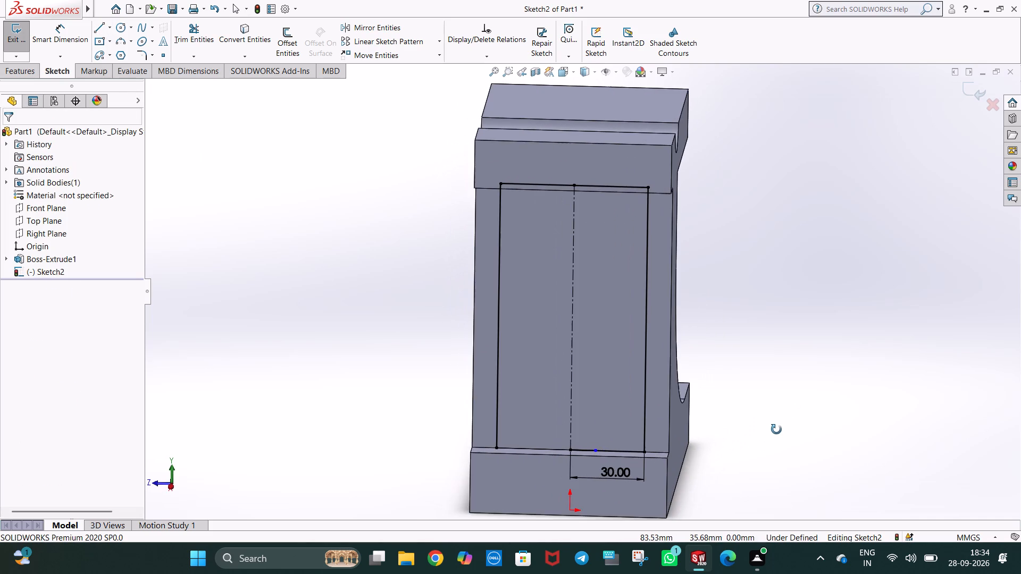
pyautogui.moveTo(776, 429); pyautogui.dragTo(776, 465, button='middle')
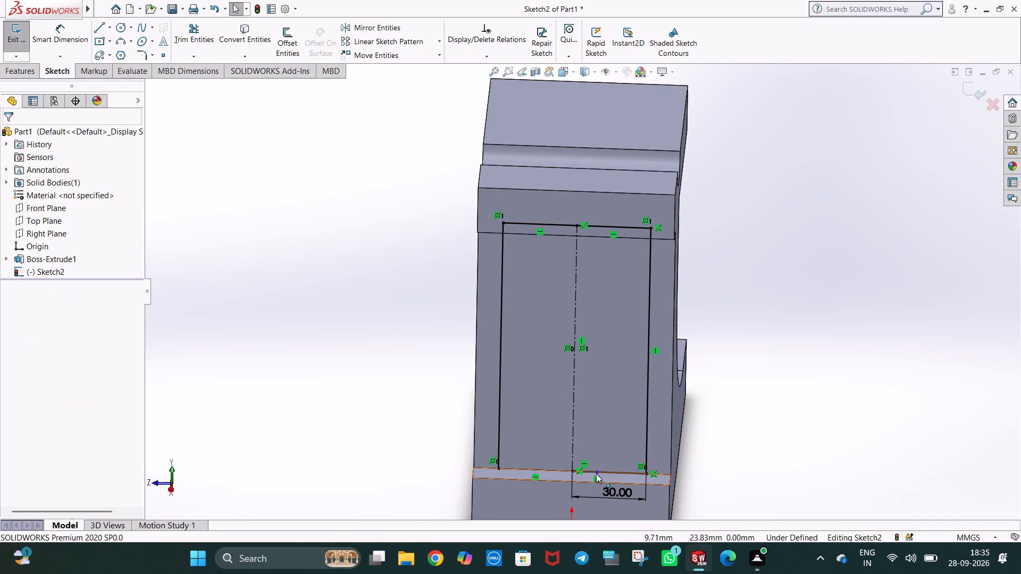
pyautogui.click(97, 27)
pyautogui.click(498, 469)
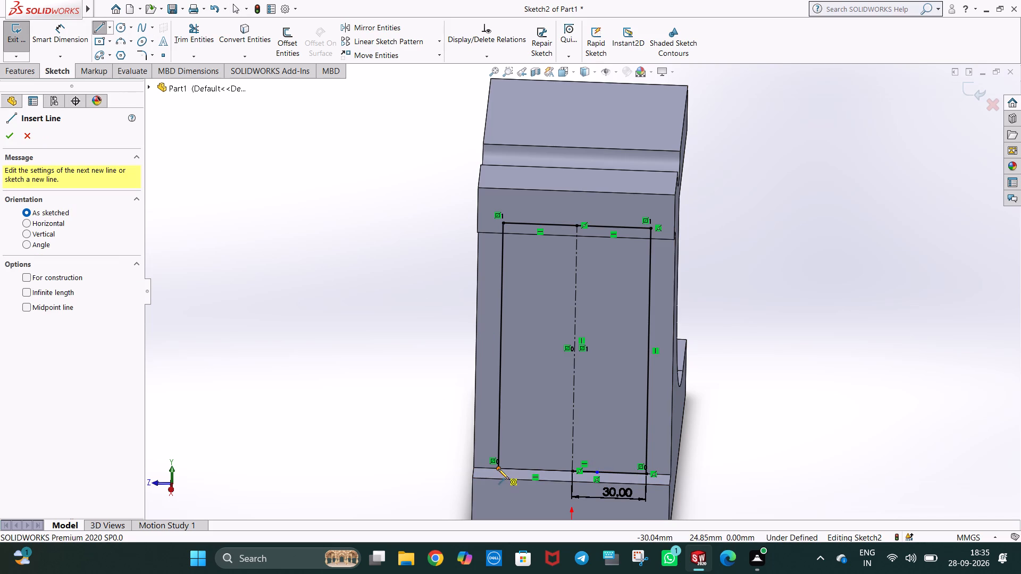
pyautogui.click(572, 470)
pyautogui.press('Escape')
pyautogui.press('Escape')
pyautogui.press('Escape')
pyautogui.click(758, 413)
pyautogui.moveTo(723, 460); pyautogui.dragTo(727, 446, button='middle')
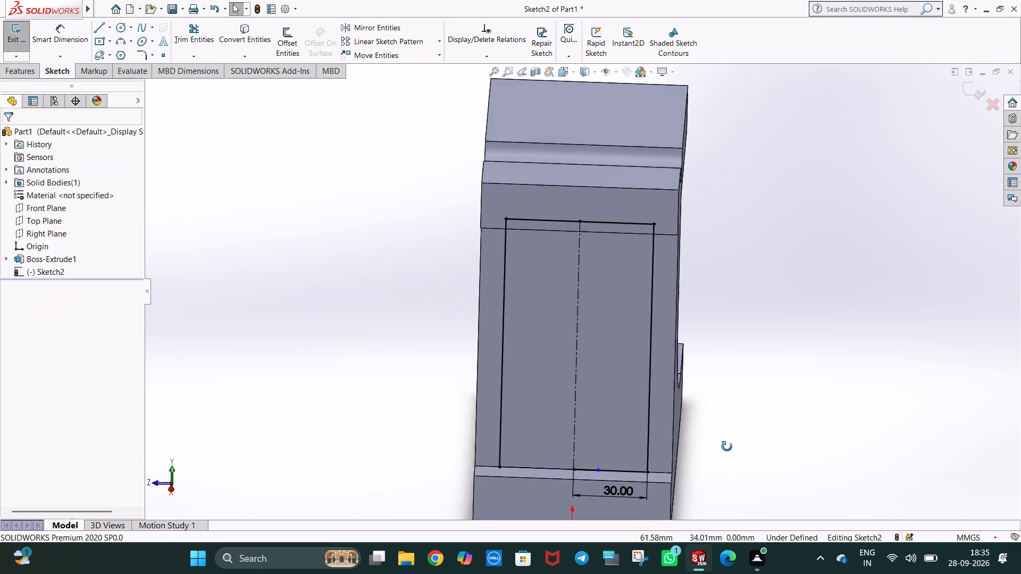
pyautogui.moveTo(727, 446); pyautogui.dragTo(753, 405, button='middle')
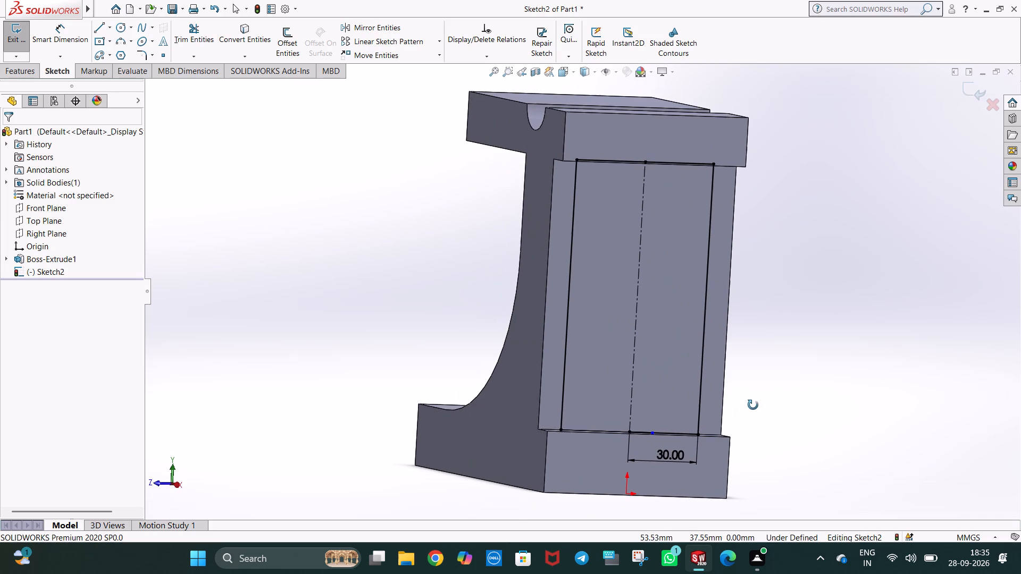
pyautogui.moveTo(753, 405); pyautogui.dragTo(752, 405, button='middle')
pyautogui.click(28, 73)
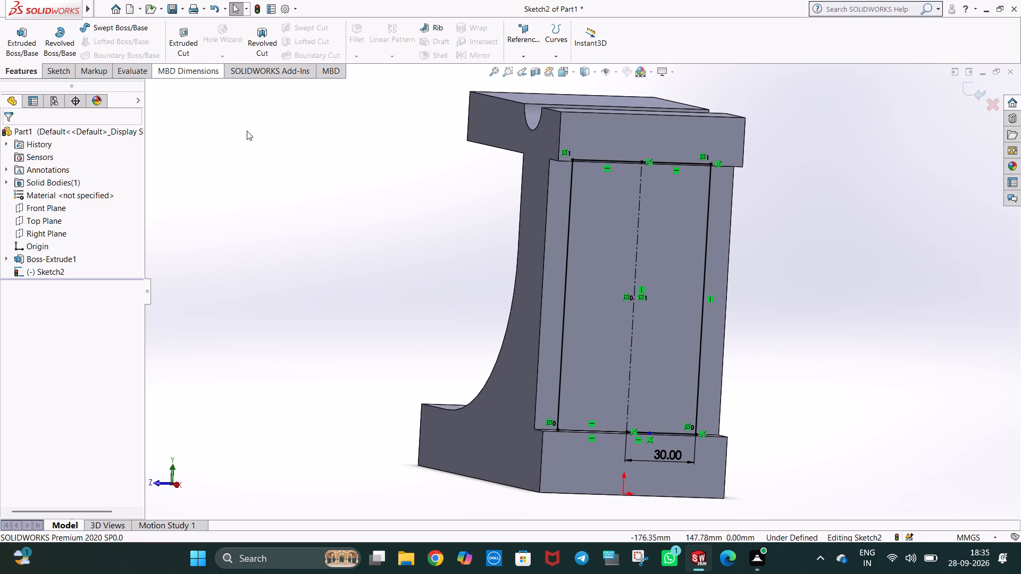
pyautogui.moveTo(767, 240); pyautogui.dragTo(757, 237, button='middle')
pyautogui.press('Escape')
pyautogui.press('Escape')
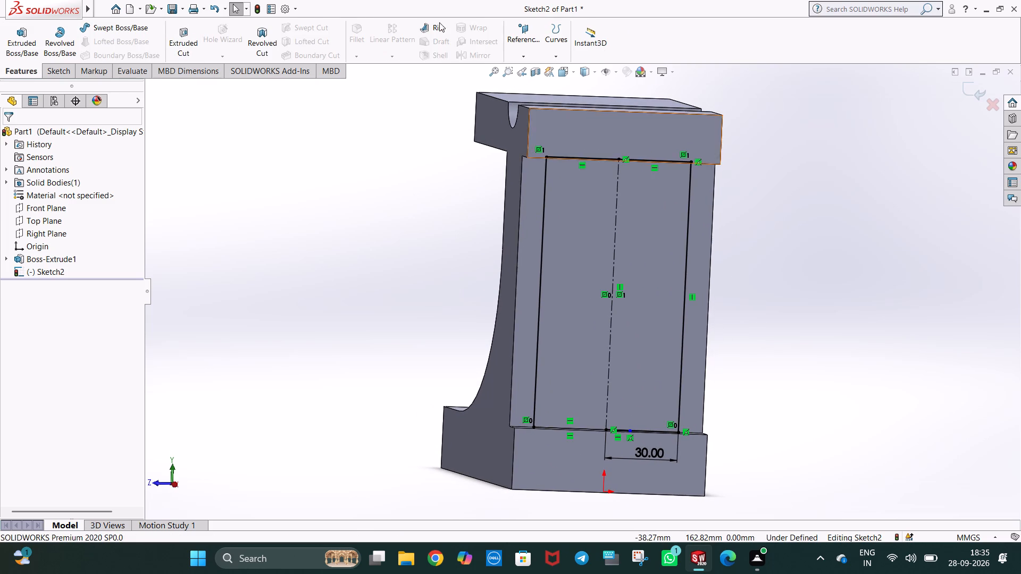
# Sketch three lines from the left vertical out to the face's left edge, enclosing a strip 10 mm wide and 110 mm high.
pyautogui.click(57, 73)
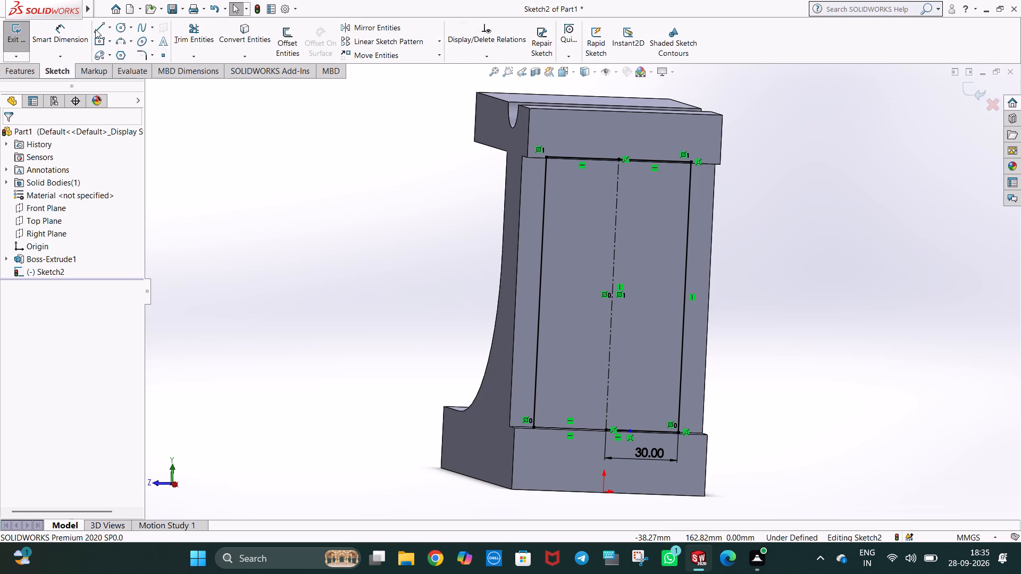
pyautogui.click(95, 29)
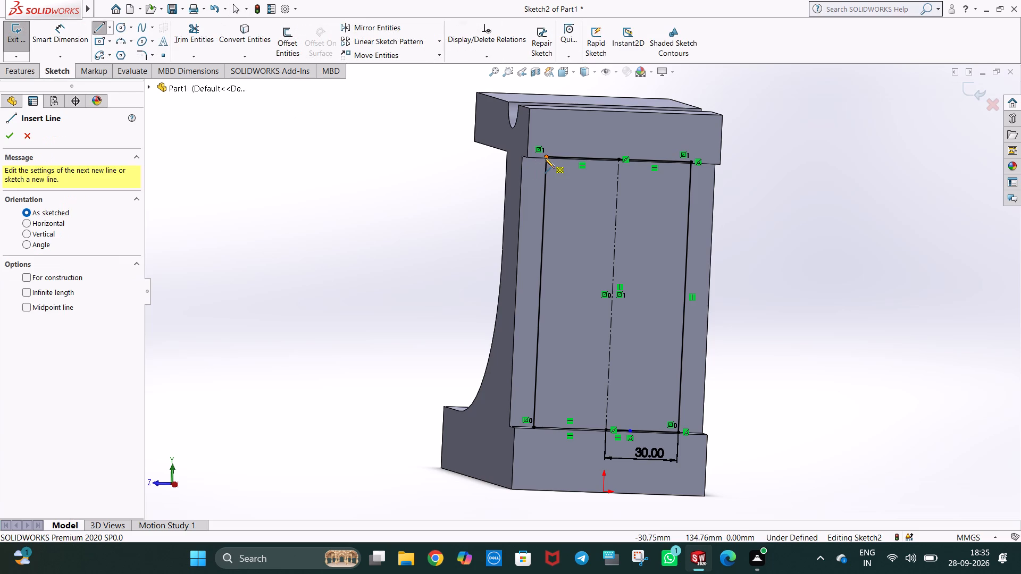
pyautogui.click(545, 158)
pyautogui.hotkey('ctrl', '1')
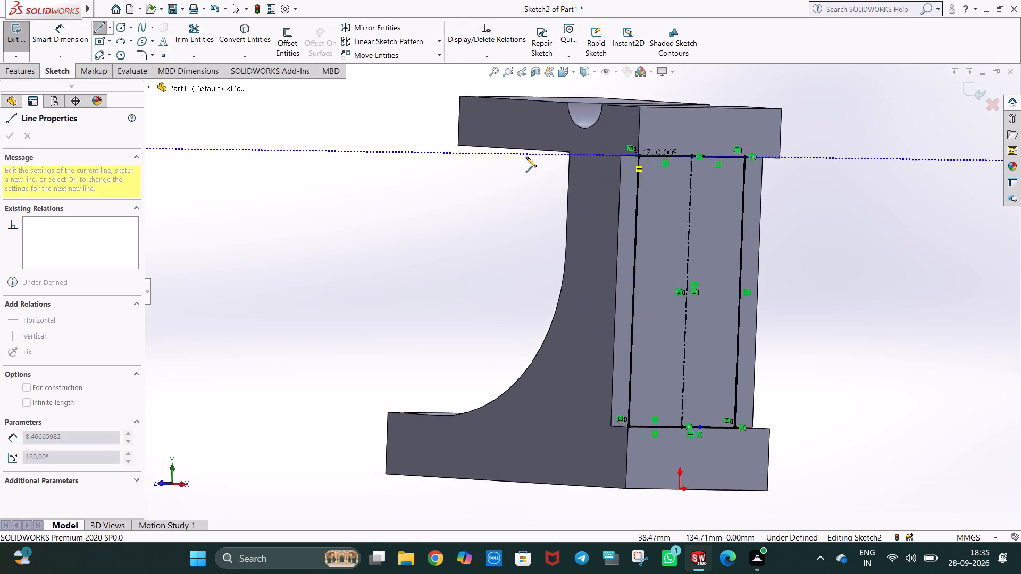
pyautogui.hotkey('ctrl', '5')
pyautogui.hotkey('ctrl', '8')
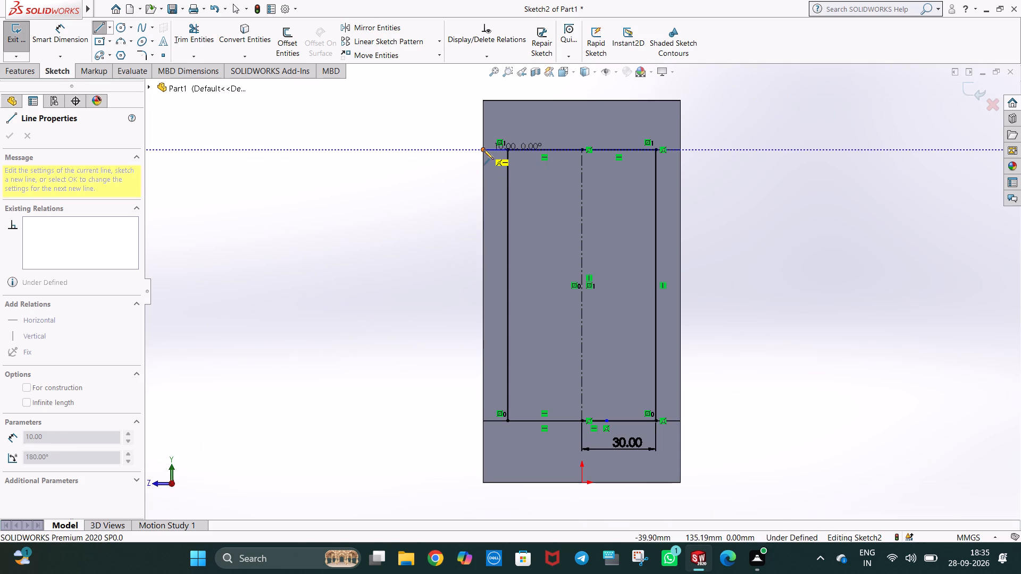
pyautogui.click(483, 149)
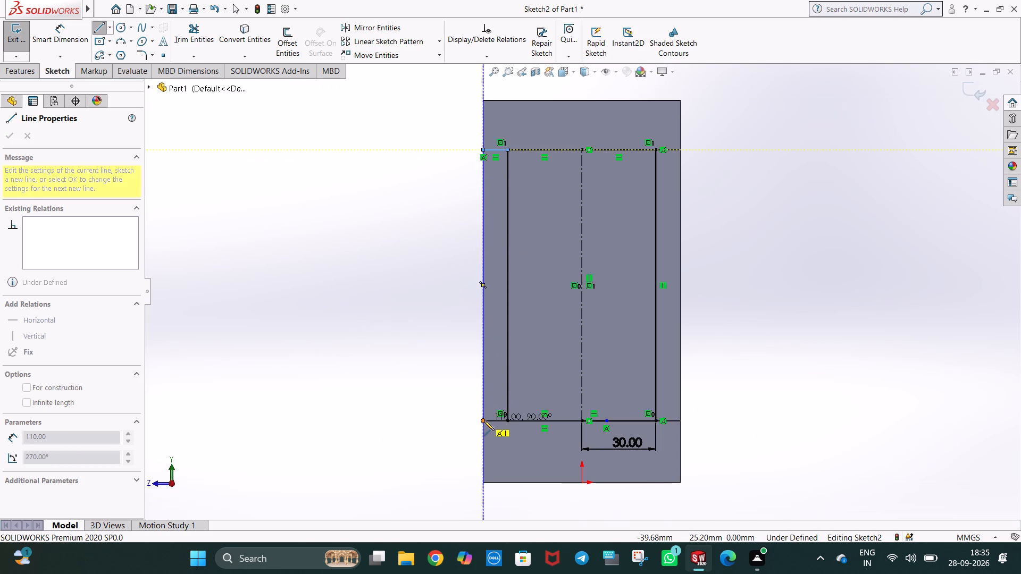
pyautogui.click(484, 420)
pyautogui.click(508, 420)
pyautogui.press('Escape')
pyautogui.press('Escape')
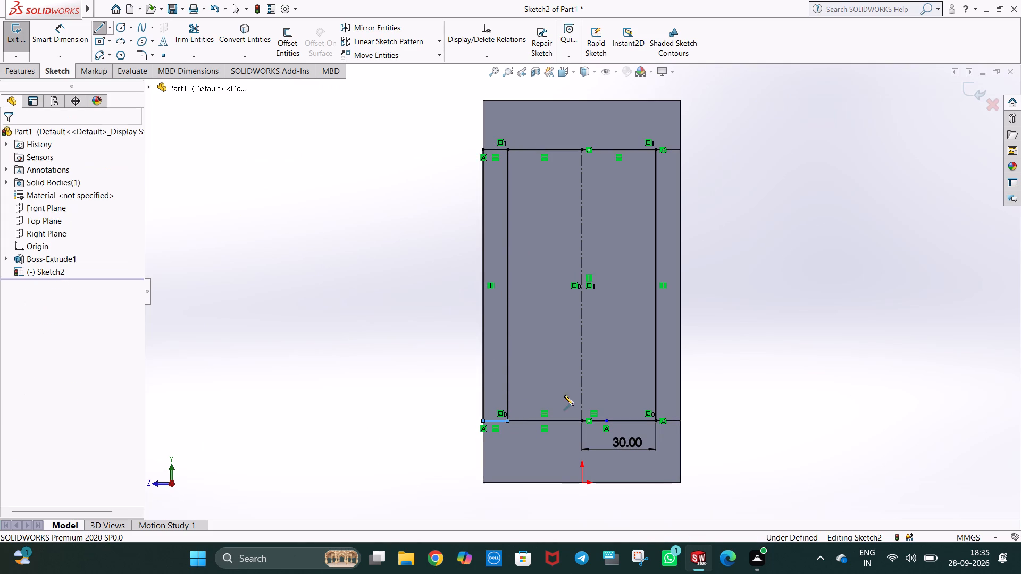
pyautogui.press('Escape')
# Sketch three lines from the right vertical's upper end along the face's right edge and back to its lower end, enclosing the right-hand strip.
pyautogui.moveTo(761, 295); pyautogui.dragTo(763, 308, button='middle')
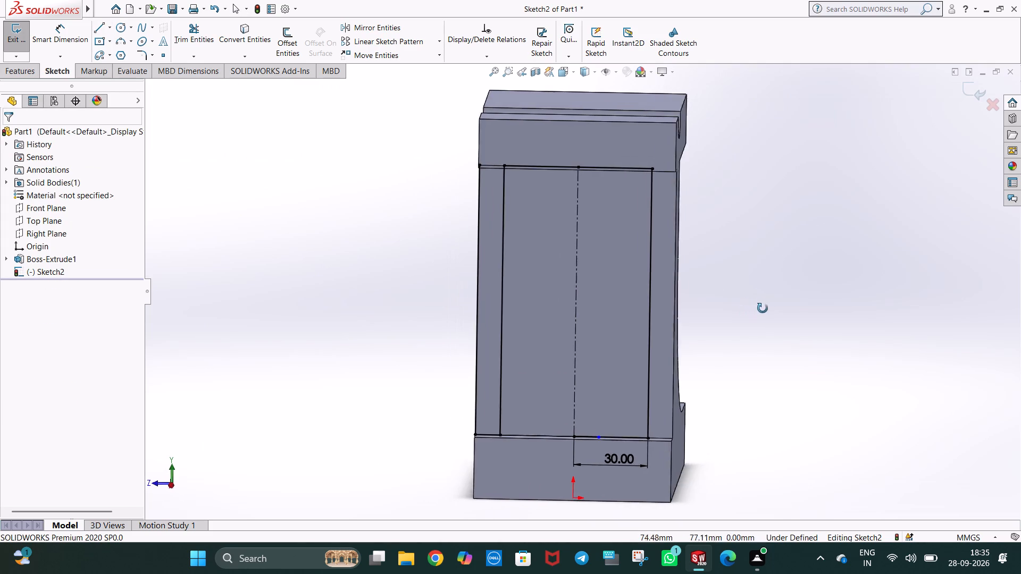
pyautogui.moveTo(763, 308); pyautogui.dragTo(747, 303, button='middle')
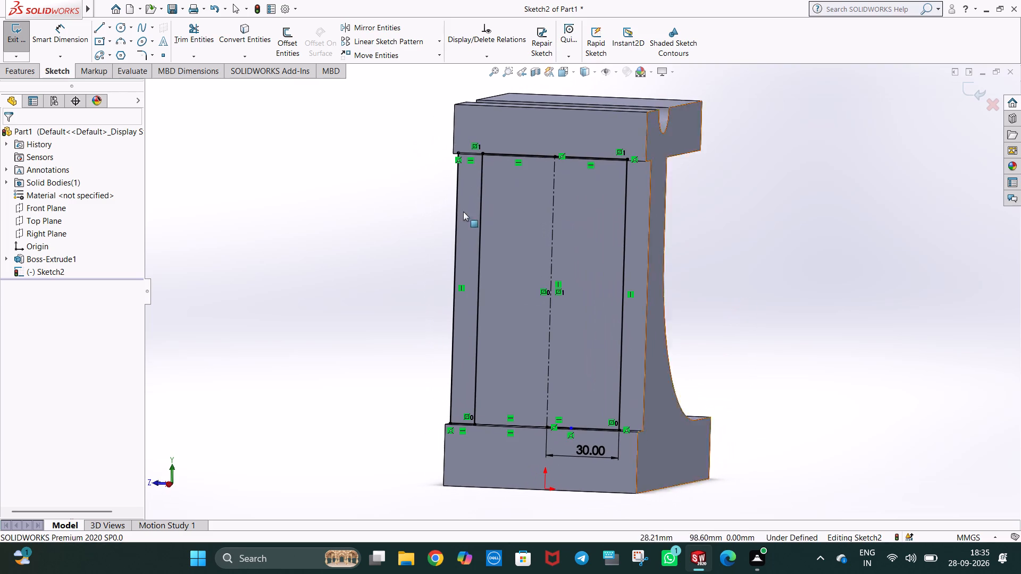
pyautogui.click(102, 28)
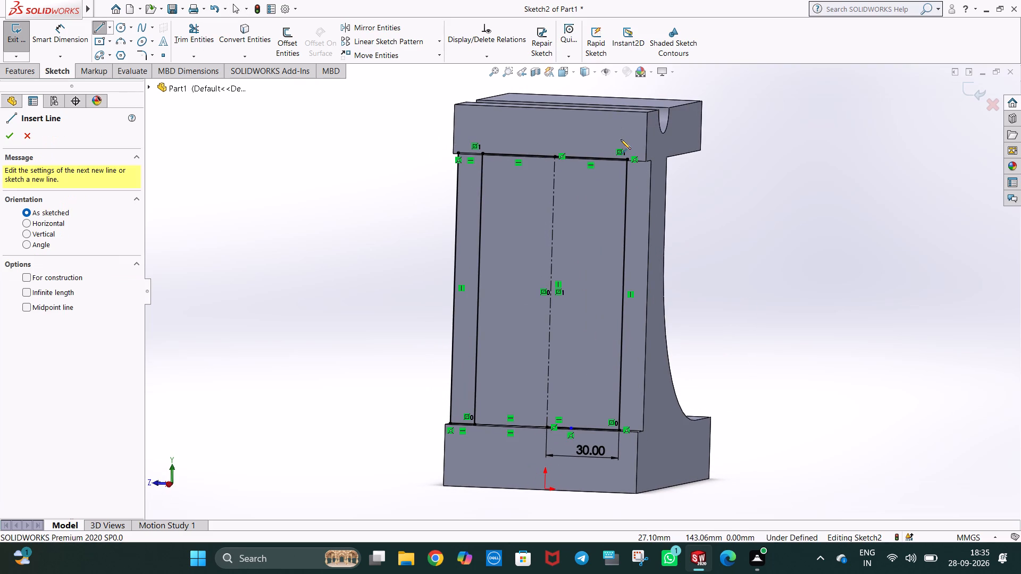
pyautogui.hotkey('ctrl', '8')
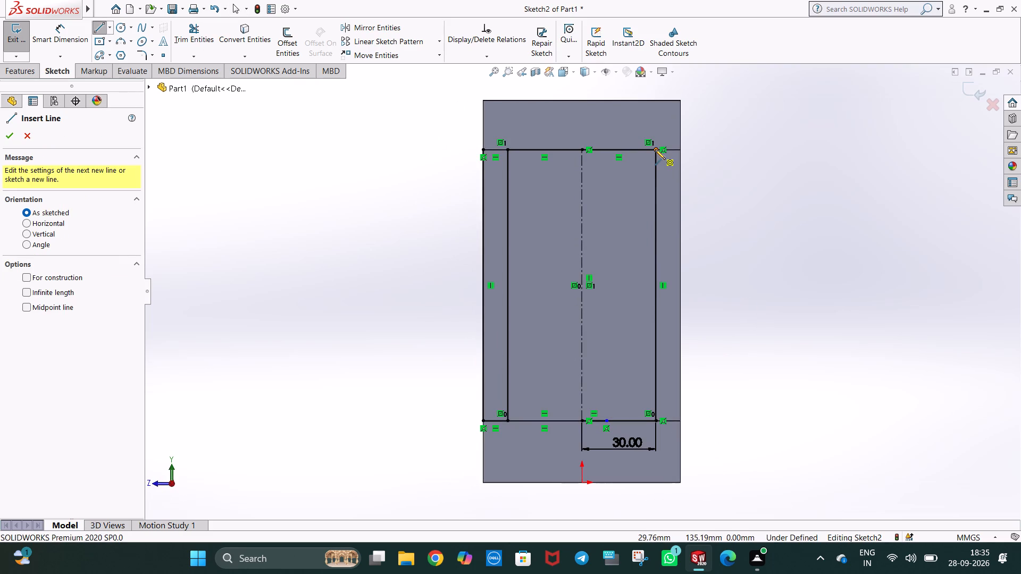
pyautogui.click(655, 149)
pyautogui.click(680, 151)
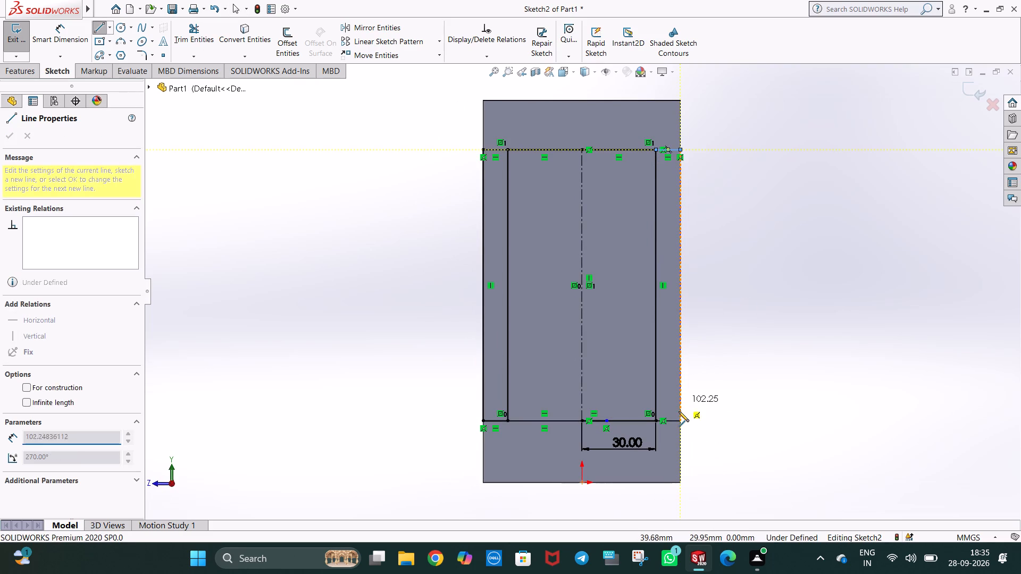
pyautogui.click(681, 420)
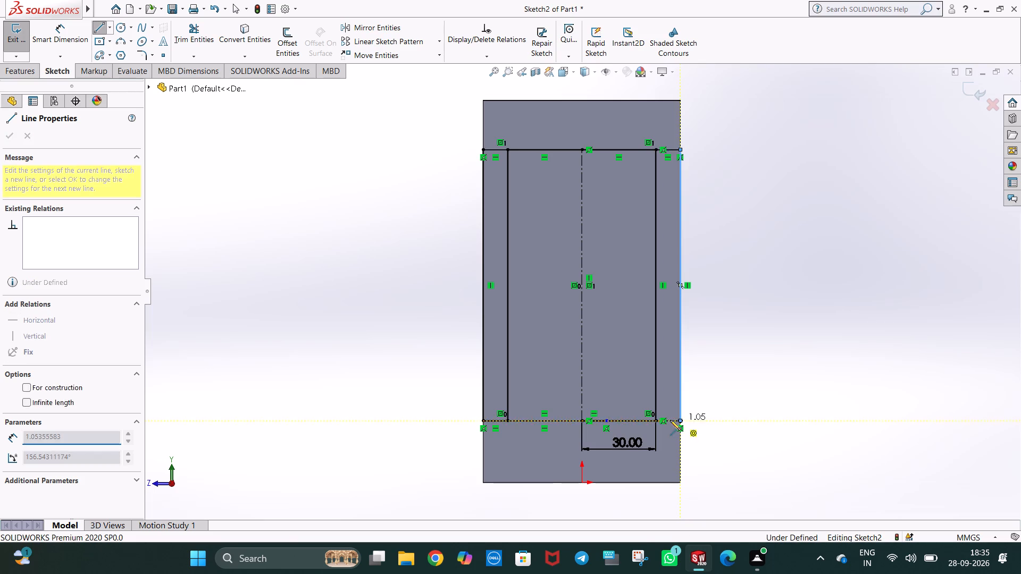
pyautogui.click(655, 420)
pyautogui.press('Escape')
pyautogui.press('Escape')
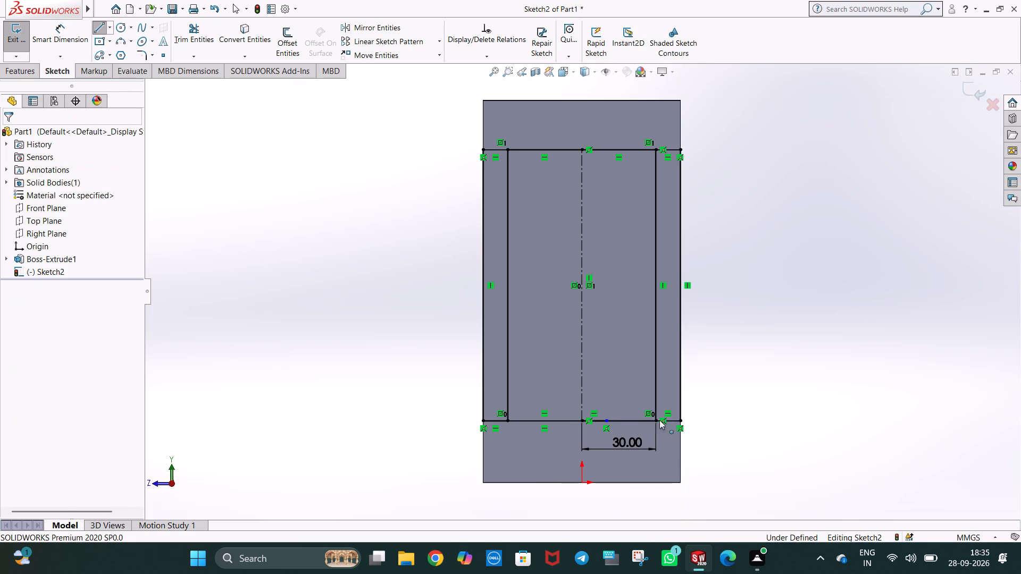
# Delete the 30 mm dimension, the overlapping lines on the bottom edge's right half, and both top lines between the verticals and centerline.
pyautogui.press('Escape')
pyautogui.click(765, 380)
pyautogui.click(624, 444)
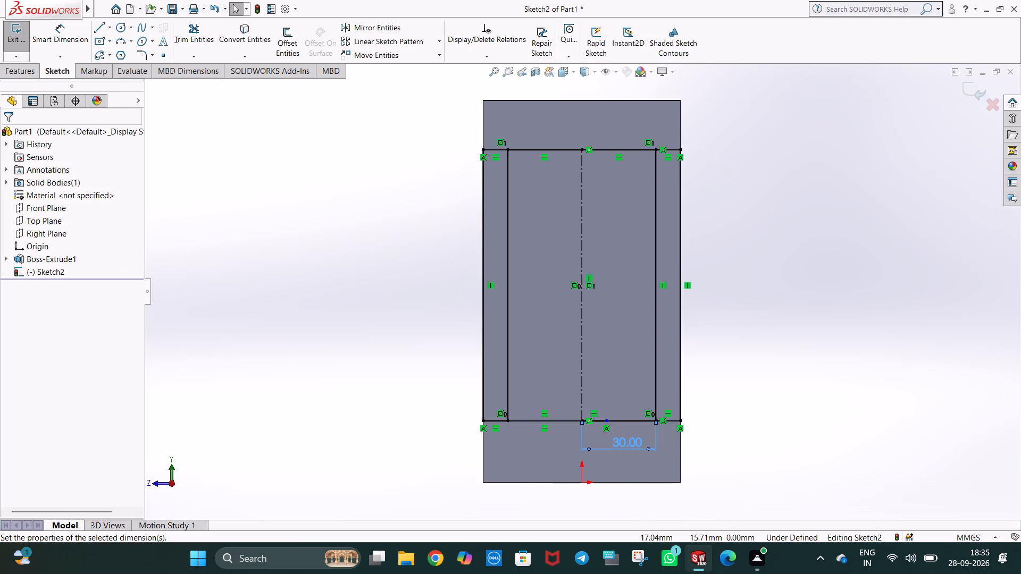
pyautogui.press('Delete')
pyautogui.click(597, 421)
pyautogui.press('Delete')
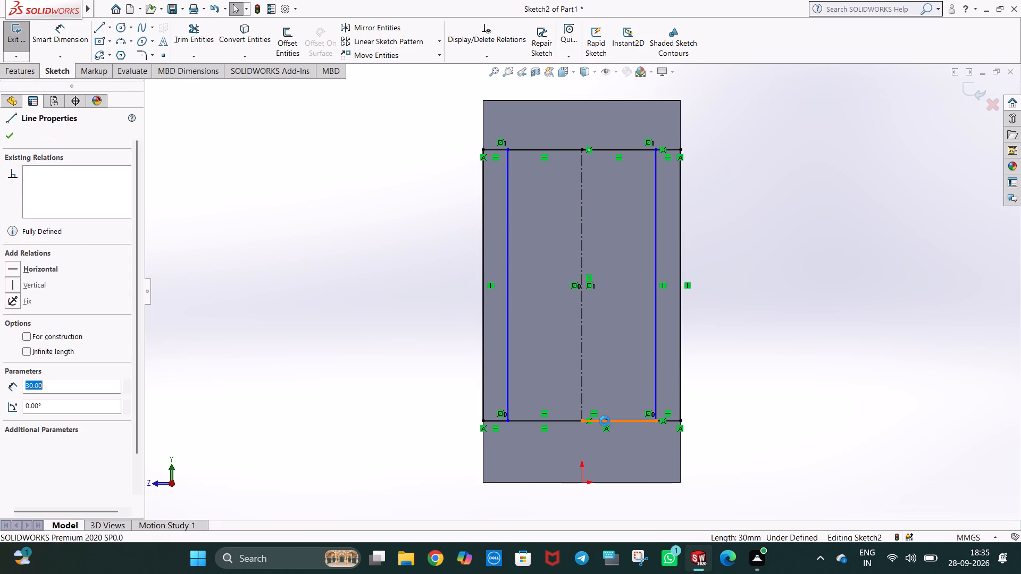
pyautogui.click(599, 421)
pyautogui.press('Delete')
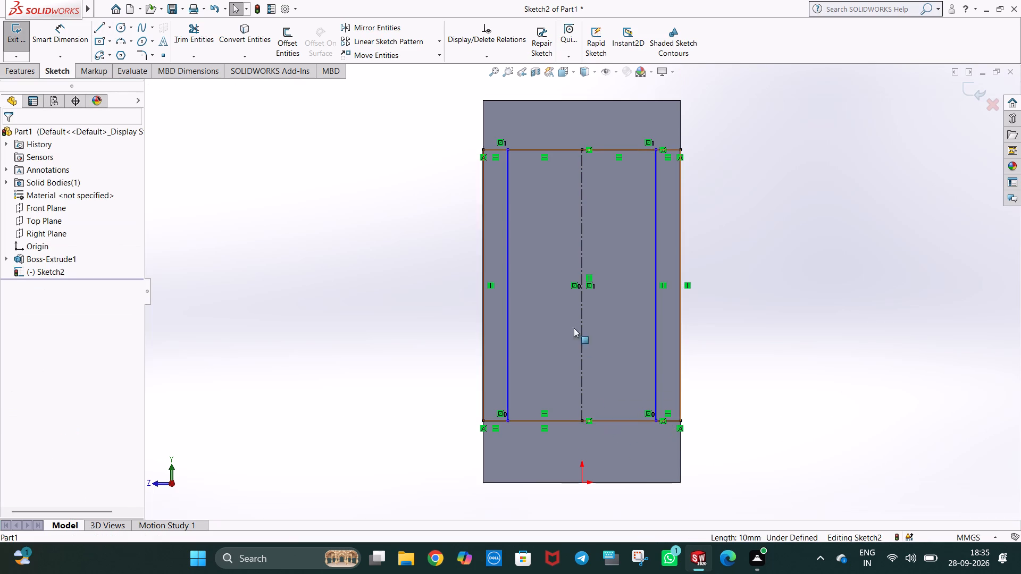
pyautogui.click(560, 151)
pyautogui.press('Delete')
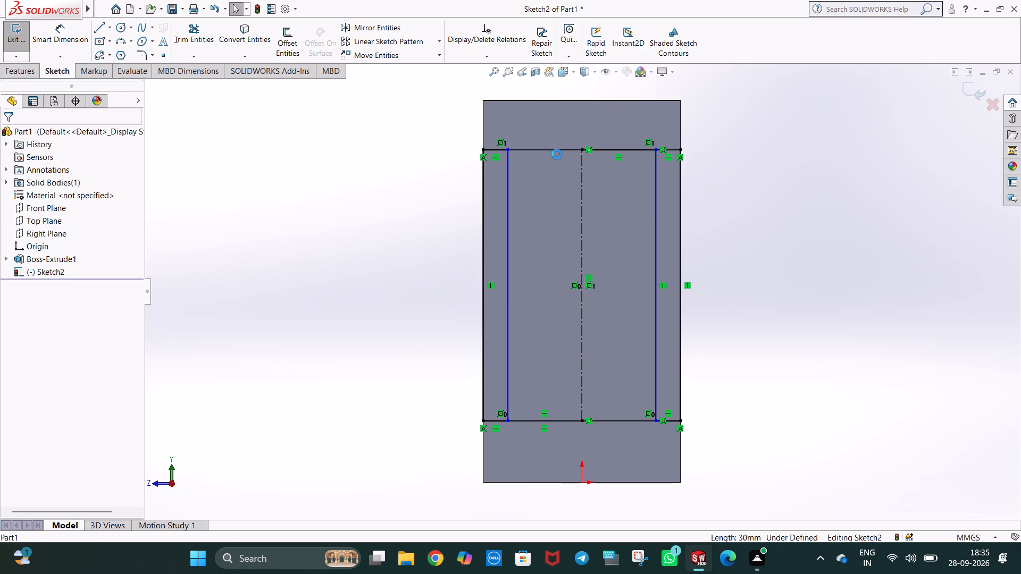
pyautogui.click(613, 134)
pyautogui.click(734, 209)
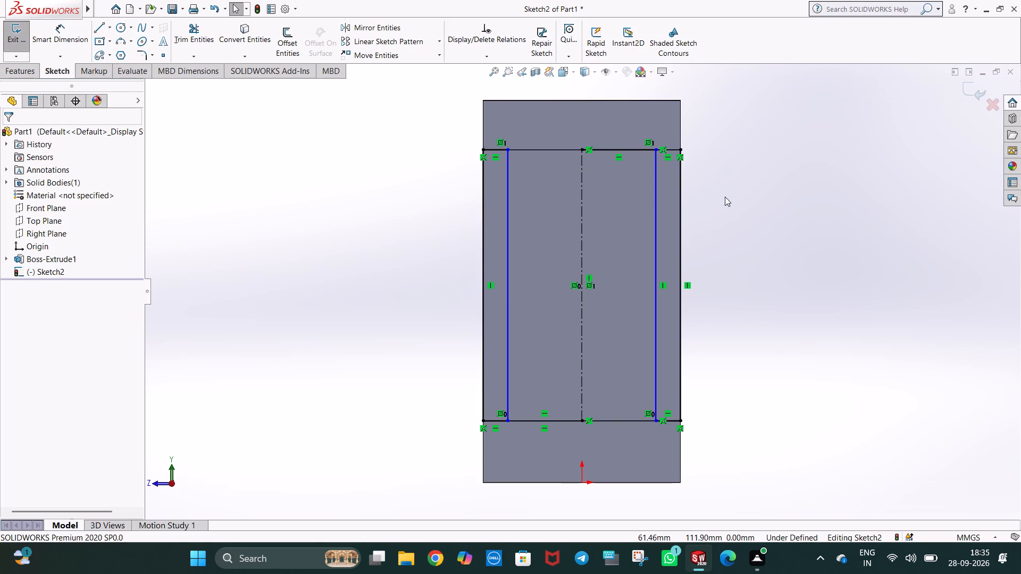
pyautogui.click(623, 150)
pyautogui.press('Delete')
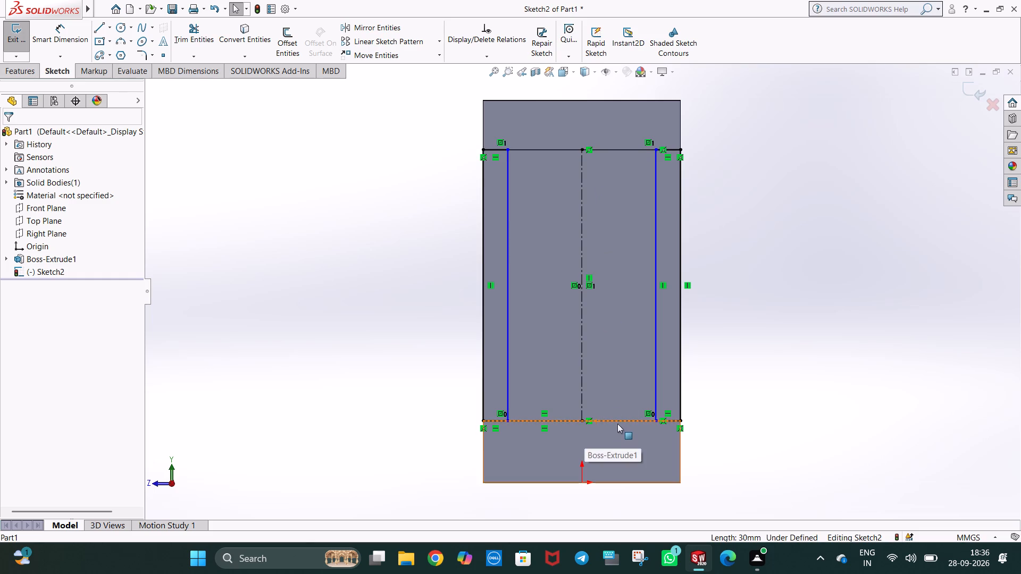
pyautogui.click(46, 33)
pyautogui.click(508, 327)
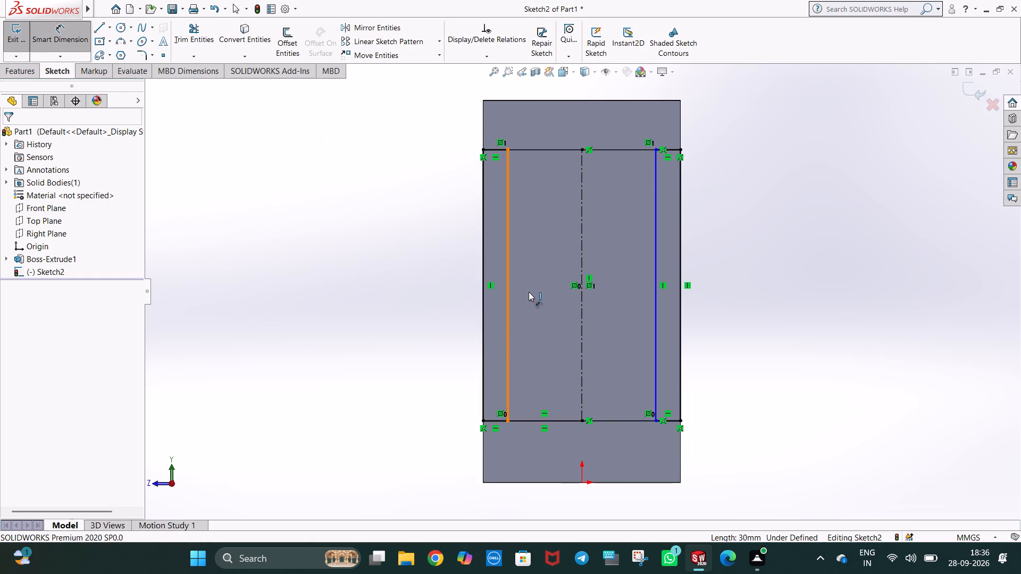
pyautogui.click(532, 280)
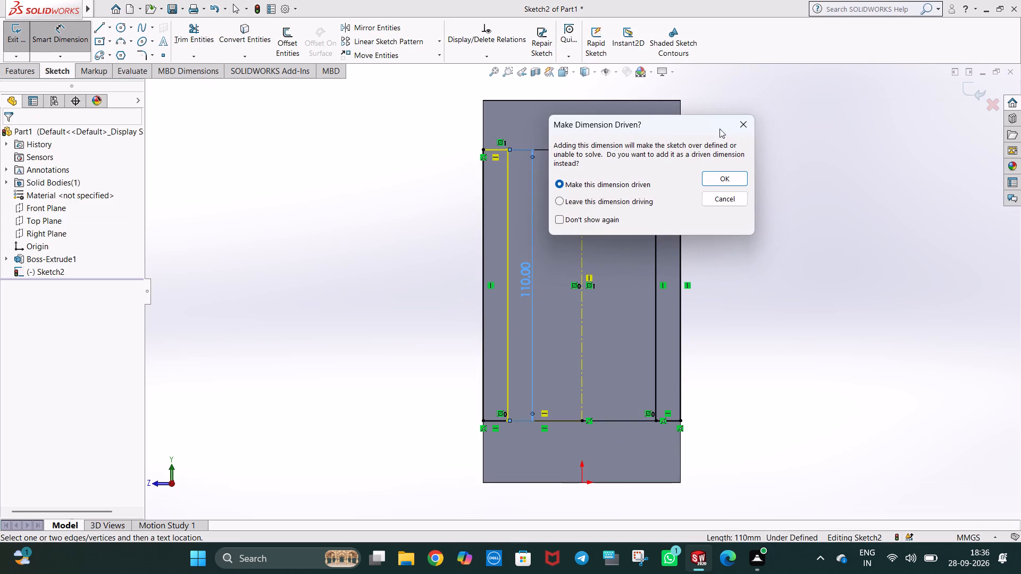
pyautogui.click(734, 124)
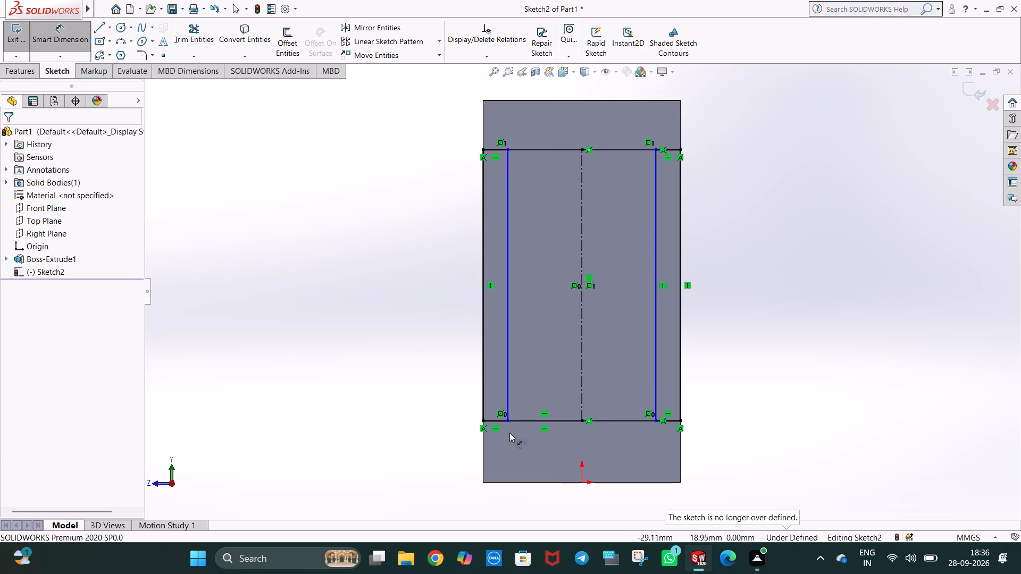
# Dimension the left strip's bottom line at 10 mm.
pyautogui.click(500, 419)
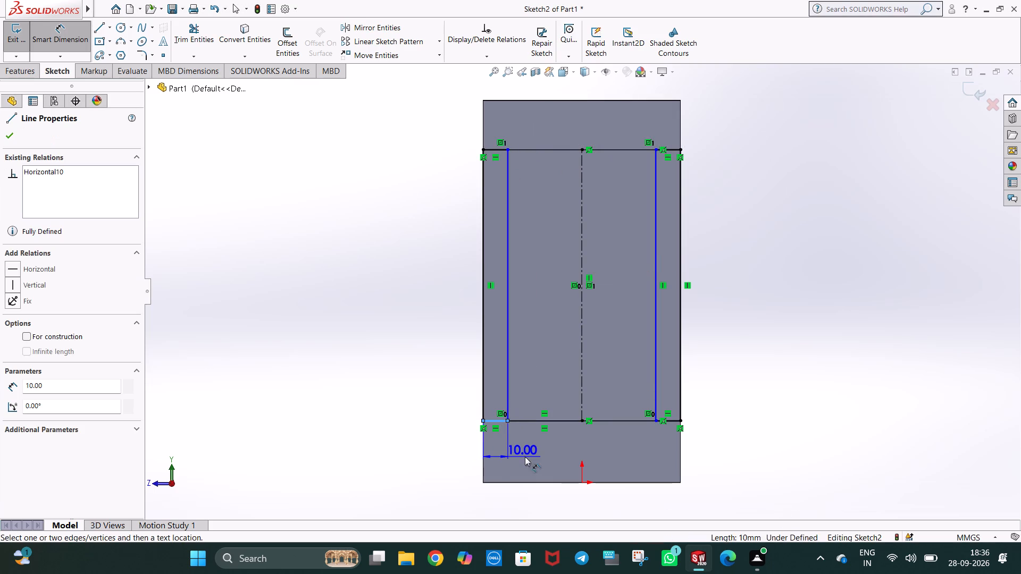
pyautogui.click(533, 455)
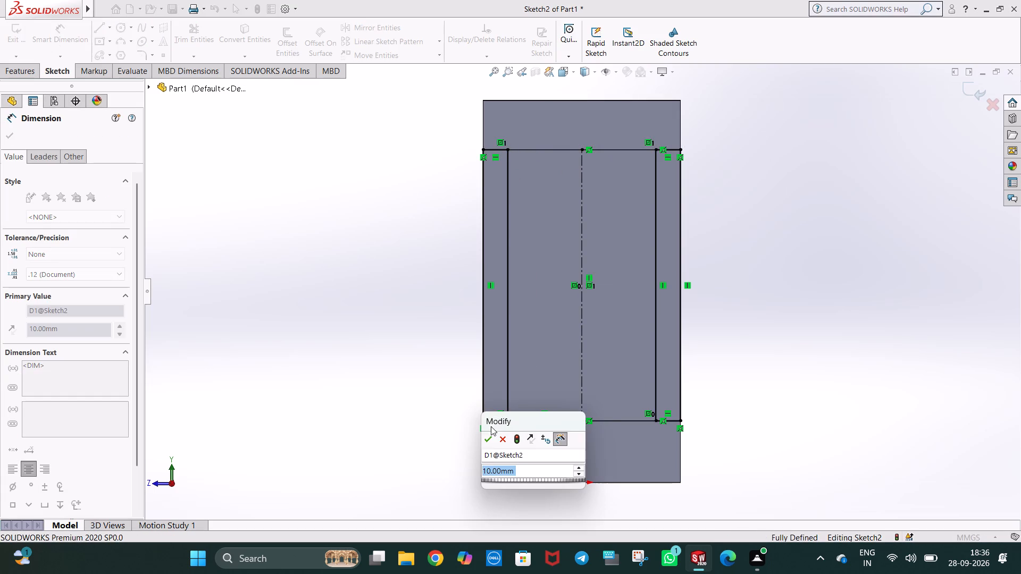
pyautogui.click(491, 438)
pyautogui.click(821, 366)
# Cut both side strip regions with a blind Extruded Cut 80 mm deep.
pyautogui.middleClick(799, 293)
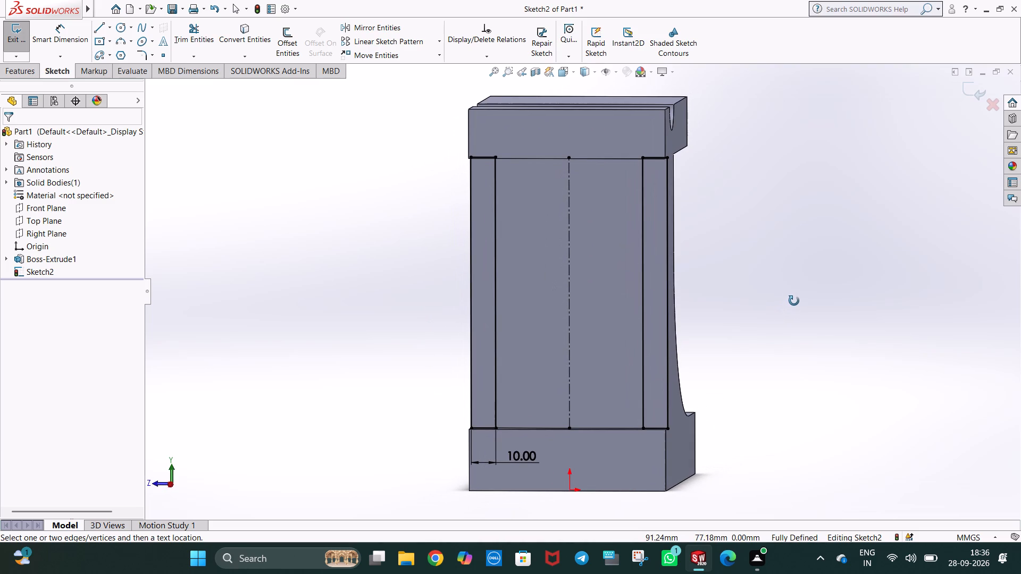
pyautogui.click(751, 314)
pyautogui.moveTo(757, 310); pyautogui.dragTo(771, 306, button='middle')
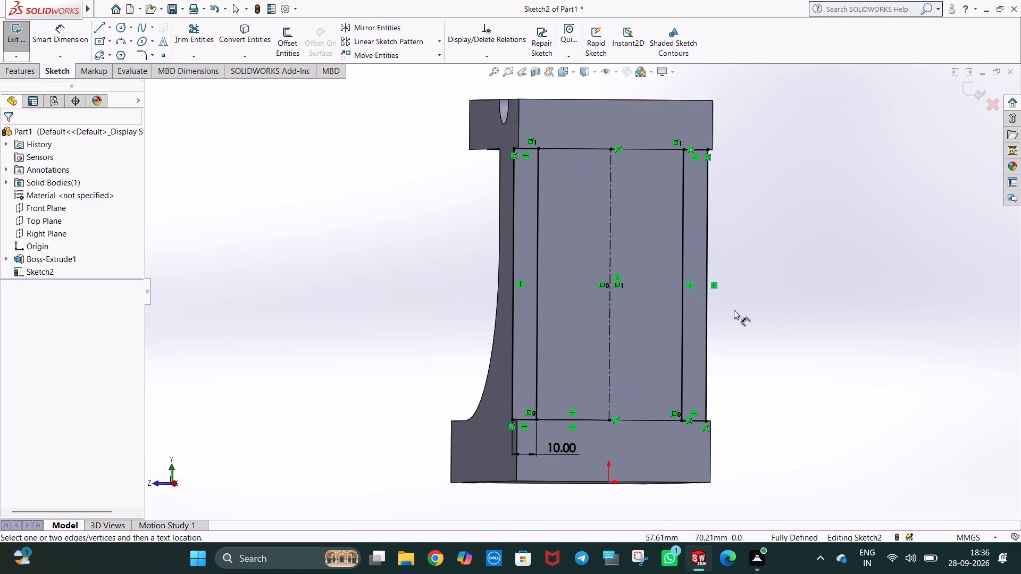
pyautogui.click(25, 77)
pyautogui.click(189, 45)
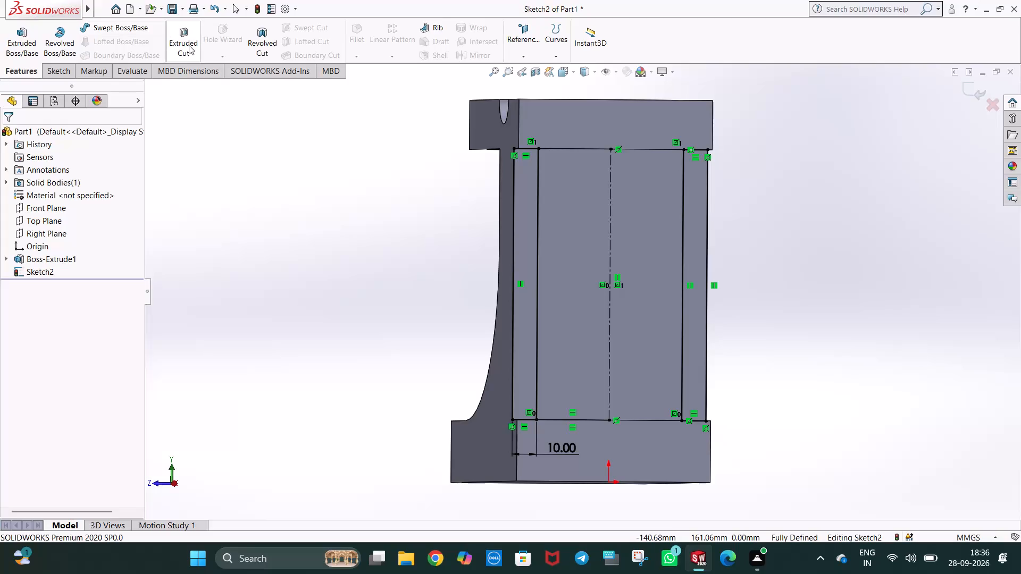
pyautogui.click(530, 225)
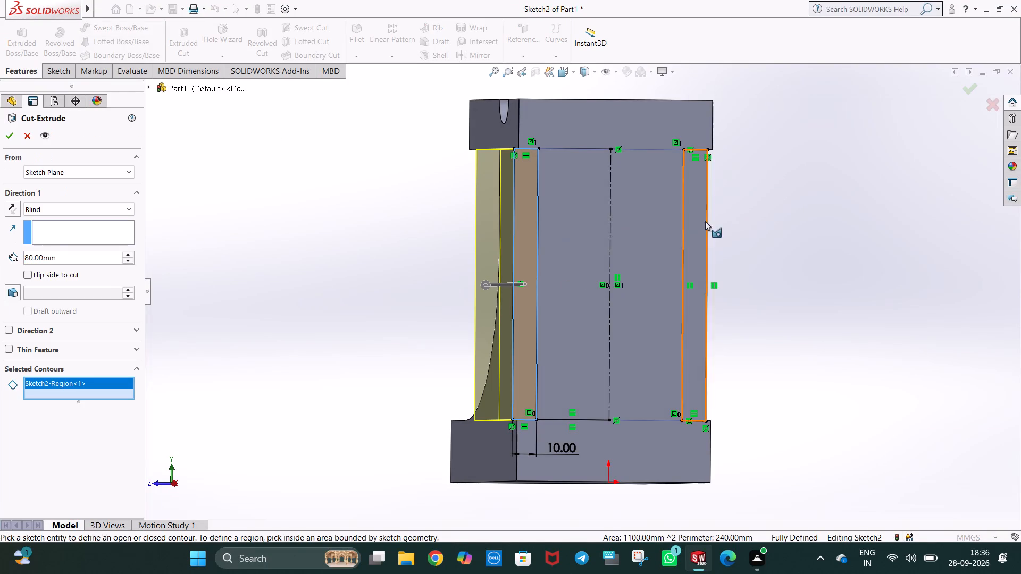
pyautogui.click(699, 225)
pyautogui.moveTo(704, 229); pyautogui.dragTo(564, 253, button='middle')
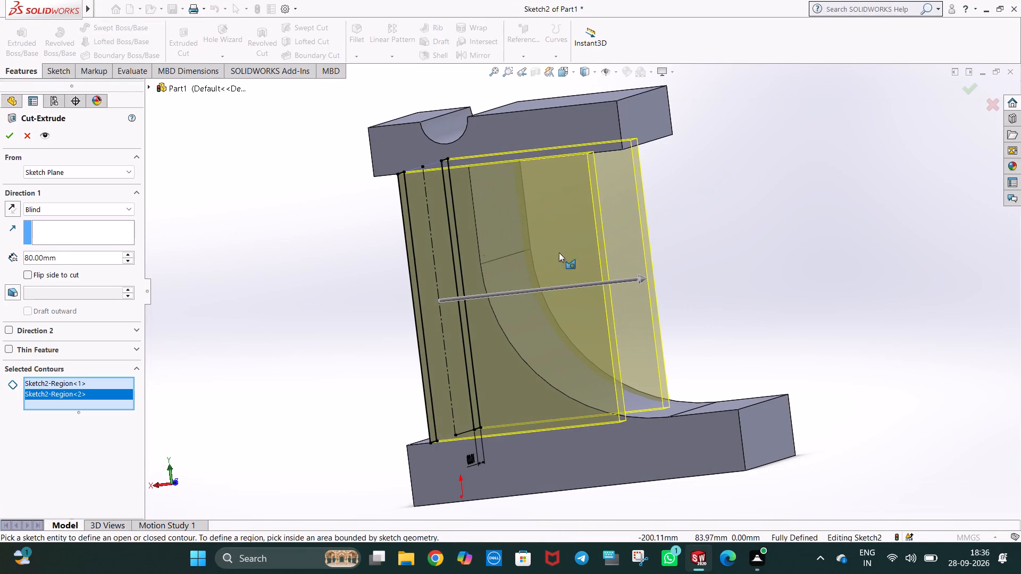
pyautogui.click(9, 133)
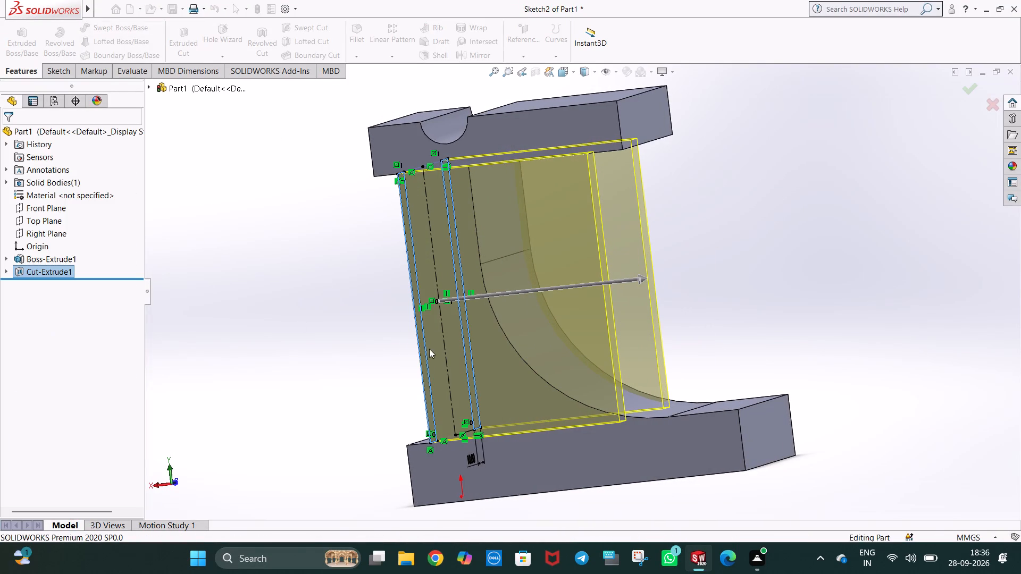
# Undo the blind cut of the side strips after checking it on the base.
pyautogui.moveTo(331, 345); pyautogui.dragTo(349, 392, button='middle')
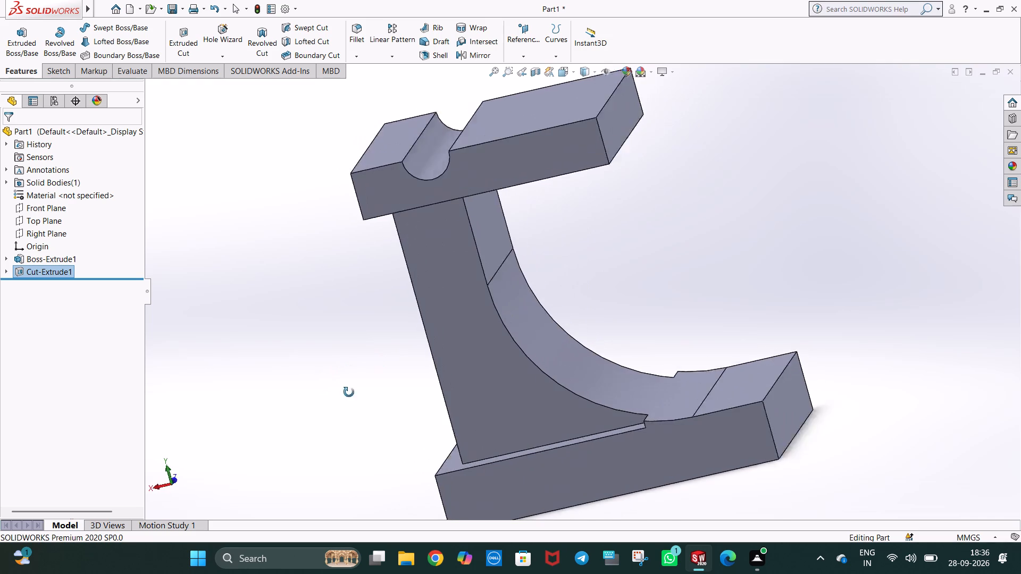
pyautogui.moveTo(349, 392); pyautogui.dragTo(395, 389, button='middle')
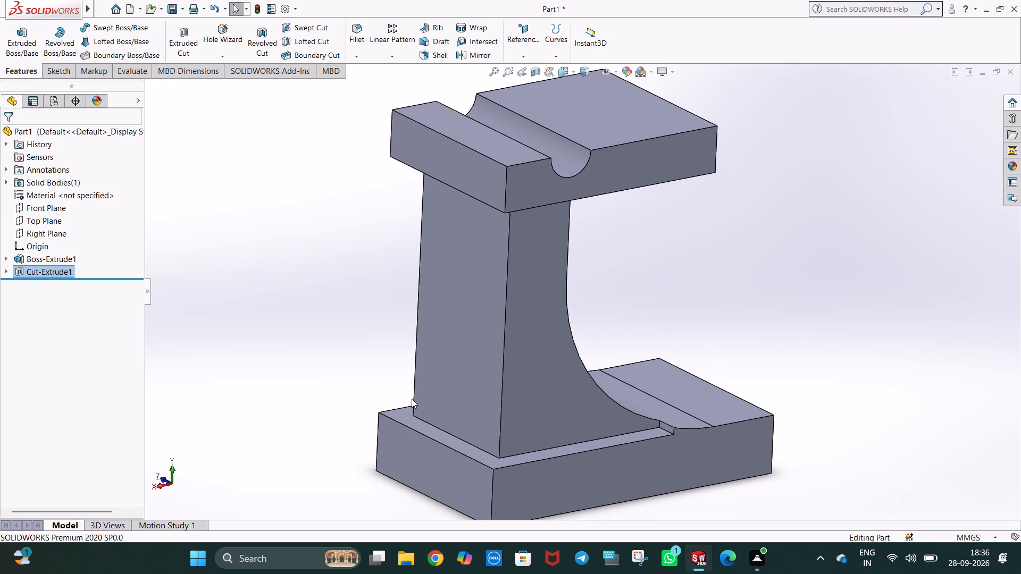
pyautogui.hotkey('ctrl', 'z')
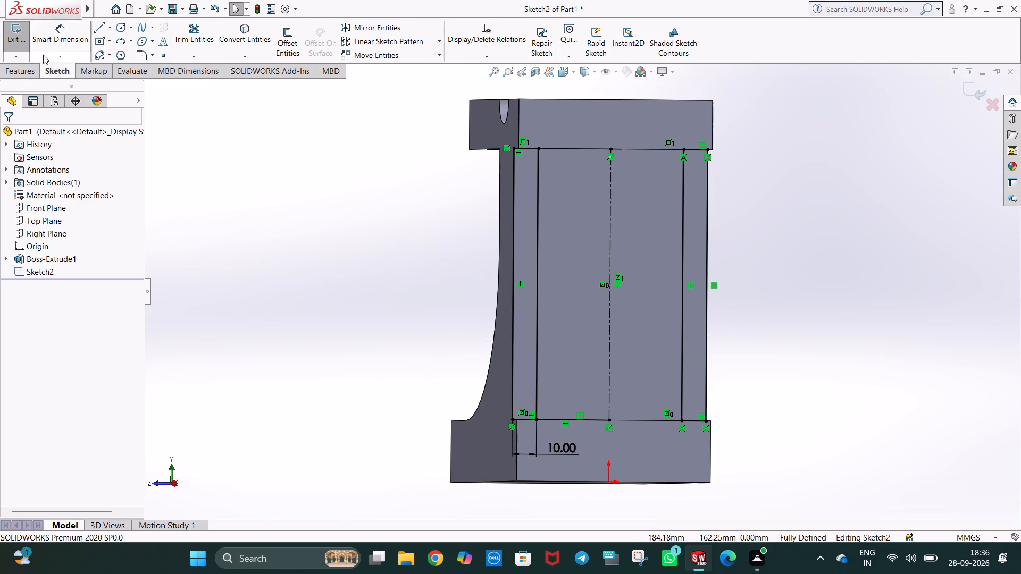
# Cut both side strip regions with an Extruded Cut set to Through All.
pyautogui.click(27, 67)
pyautogui.click(181, 43)
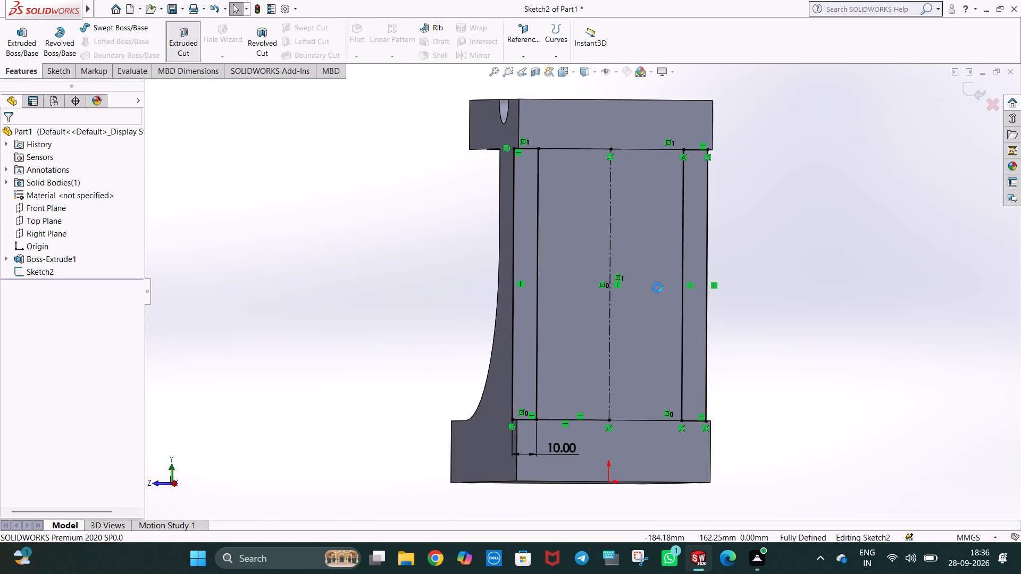
pyautogui.moveTo(805, 375); pyautogui.dragTo(754, 383, button='middle')
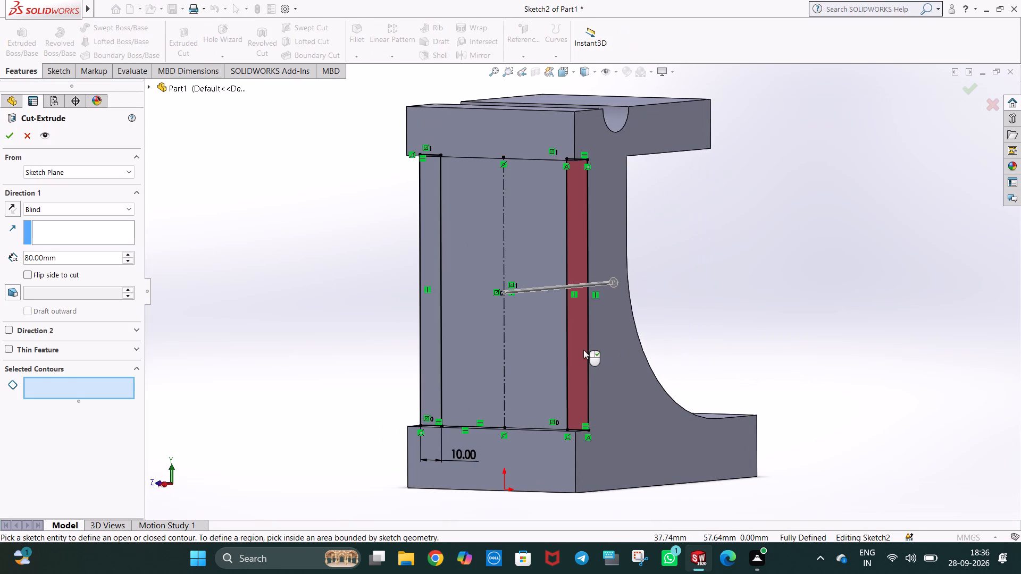
pyautogui.click(583, 350)
pyautogui.click(424, 348)
pyautogui.moveTo(850, 366); pyautogui.dragTo(770, 375, button='middle')
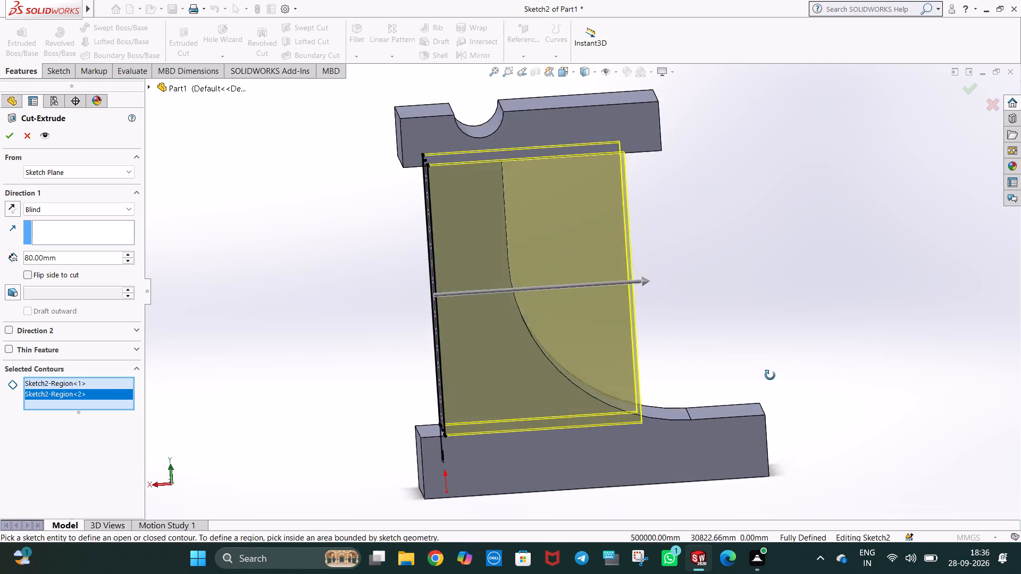
pyautogui.moveTo(770, 375); pyautogui.dragTo(768, 376, button='middle')
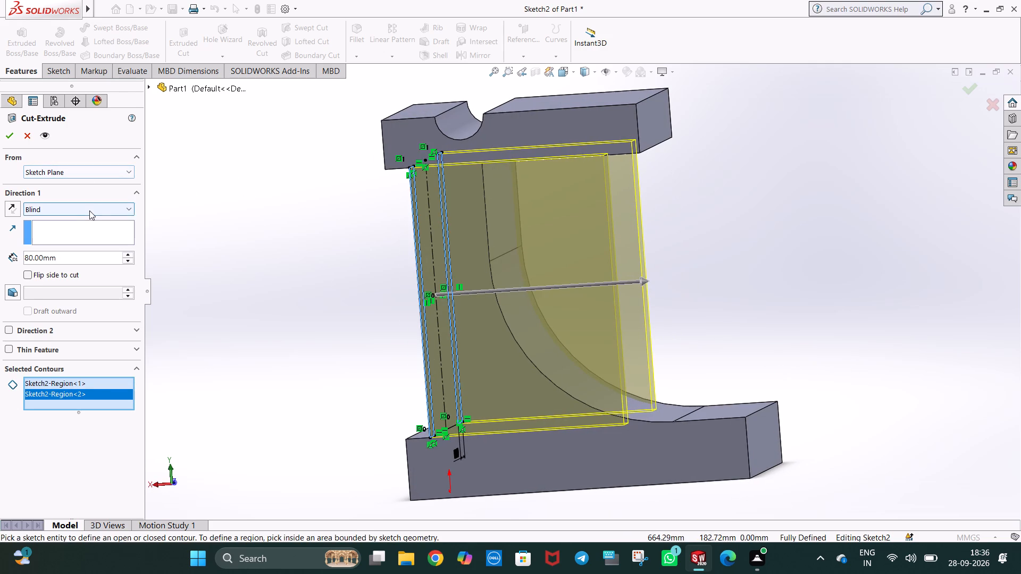
pyautogui.click(89, 210)
pyautogui.click(89, 229)
pyautogui.moveTo(347, 275); pyautogui.dragTo(432, 275, button='middle')
pyautogui.click(11, 138)
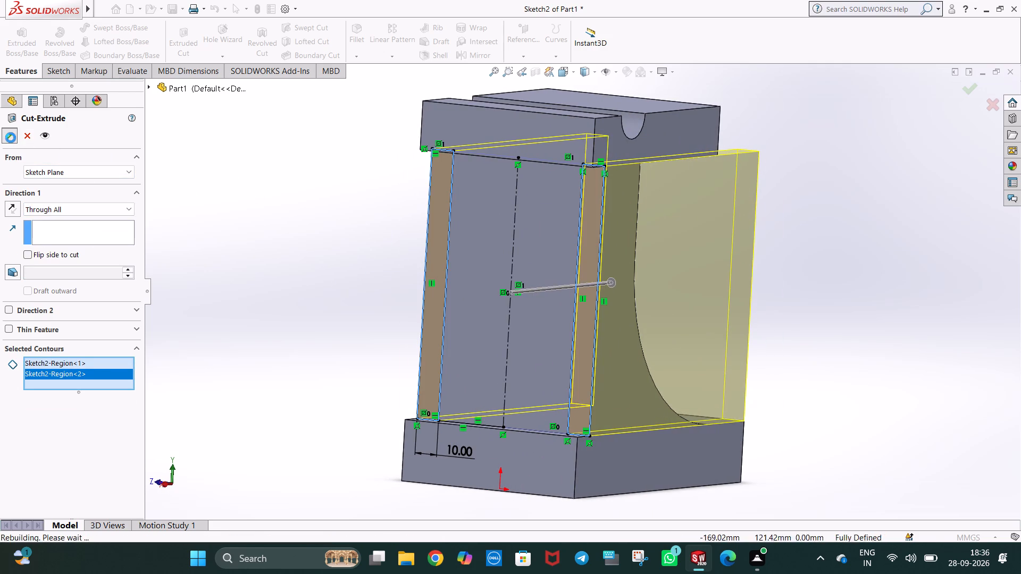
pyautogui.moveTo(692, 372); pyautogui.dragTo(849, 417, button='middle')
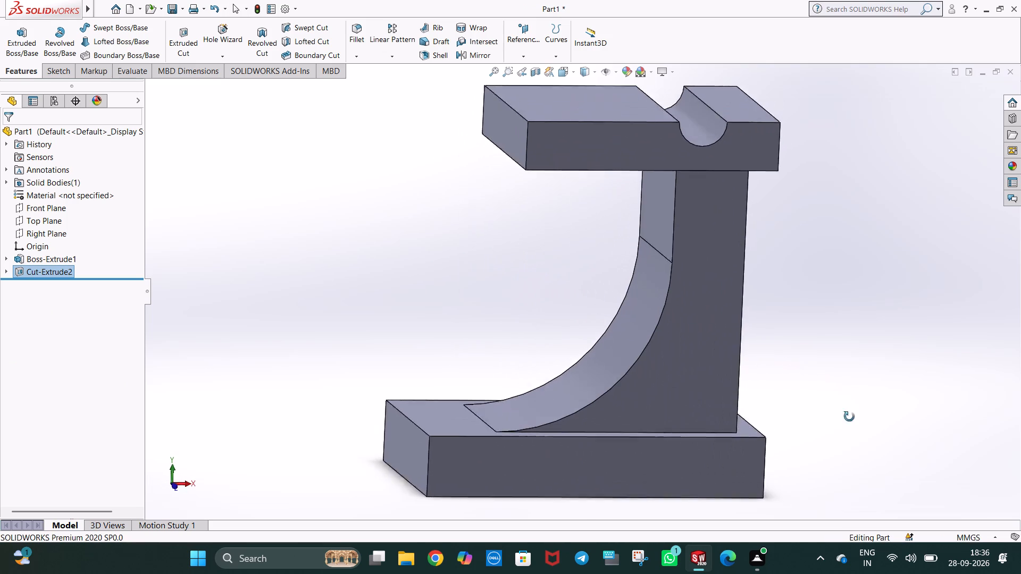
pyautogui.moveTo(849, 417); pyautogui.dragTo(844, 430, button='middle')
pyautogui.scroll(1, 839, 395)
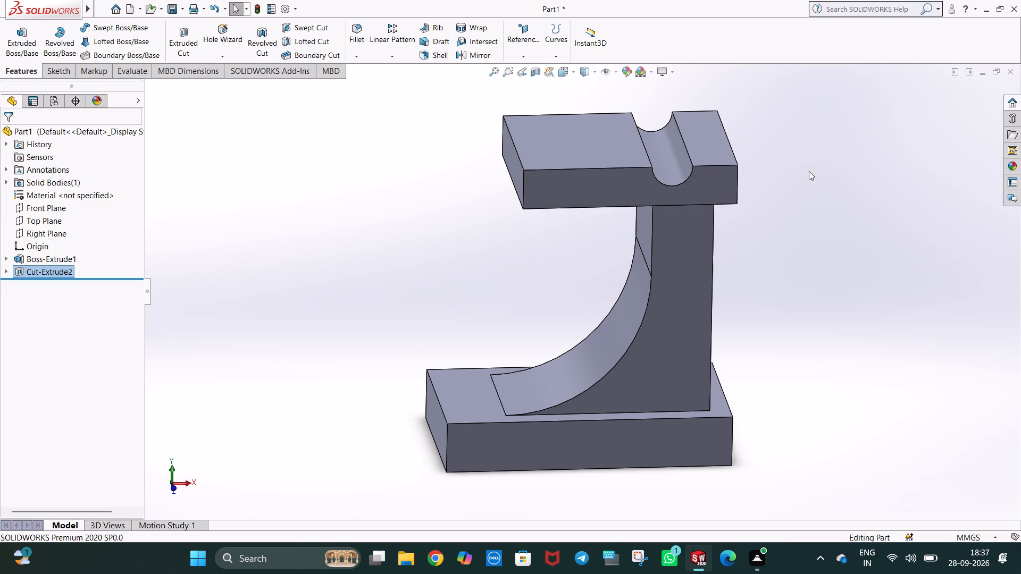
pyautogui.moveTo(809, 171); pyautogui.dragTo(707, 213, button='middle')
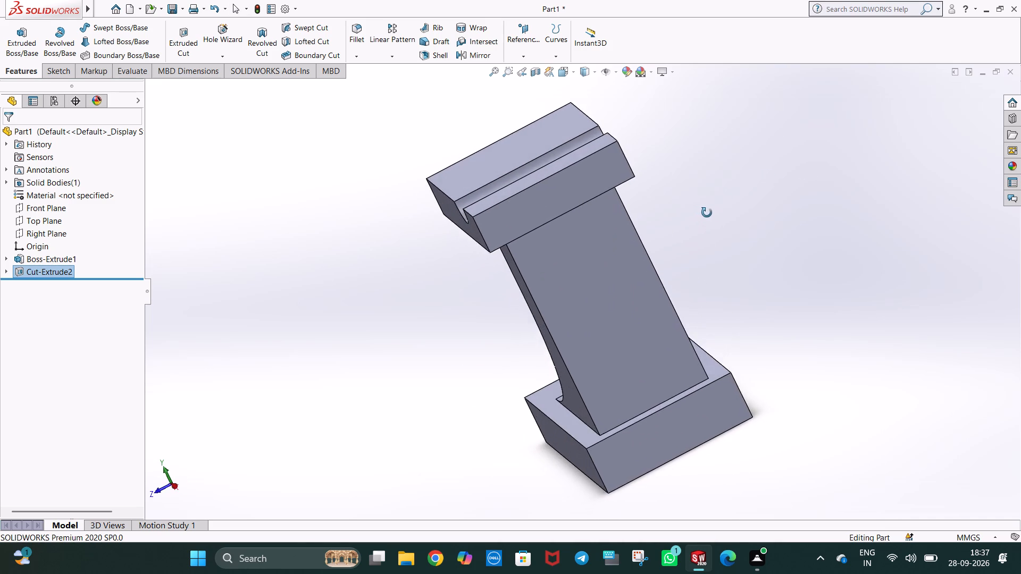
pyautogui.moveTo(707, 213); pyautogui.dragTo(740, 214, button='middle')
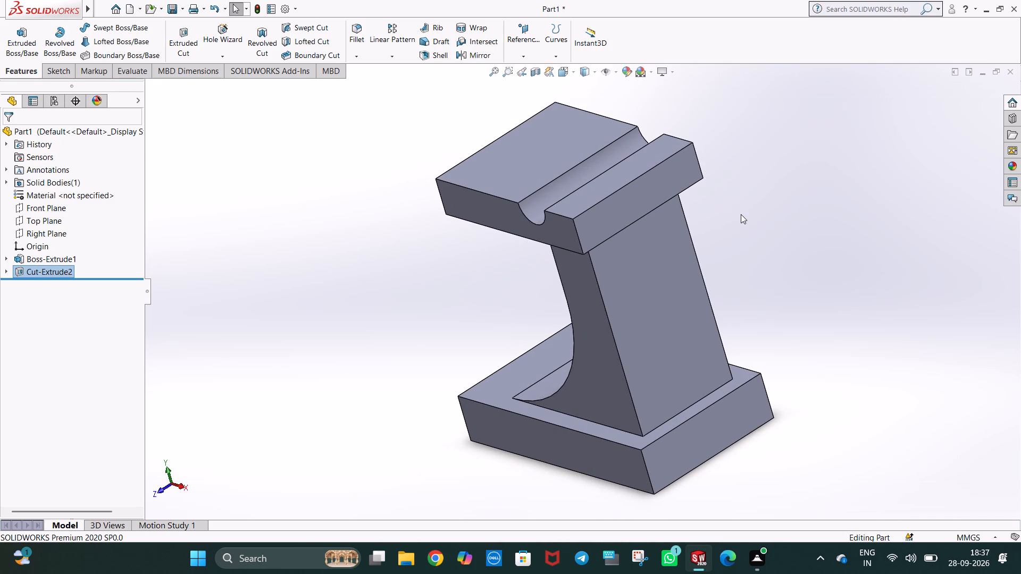
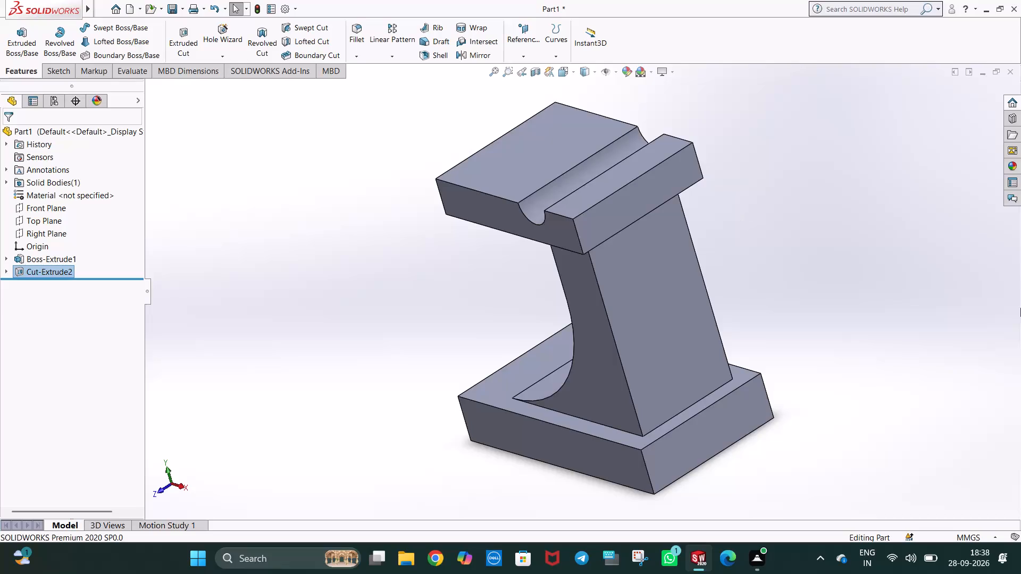
# Start a sketch on the large flat top face beside the groove and view it square-on.
pyautogui.moveTo(751, 320); pyautogui.dragTo(721, 314, button='middle')
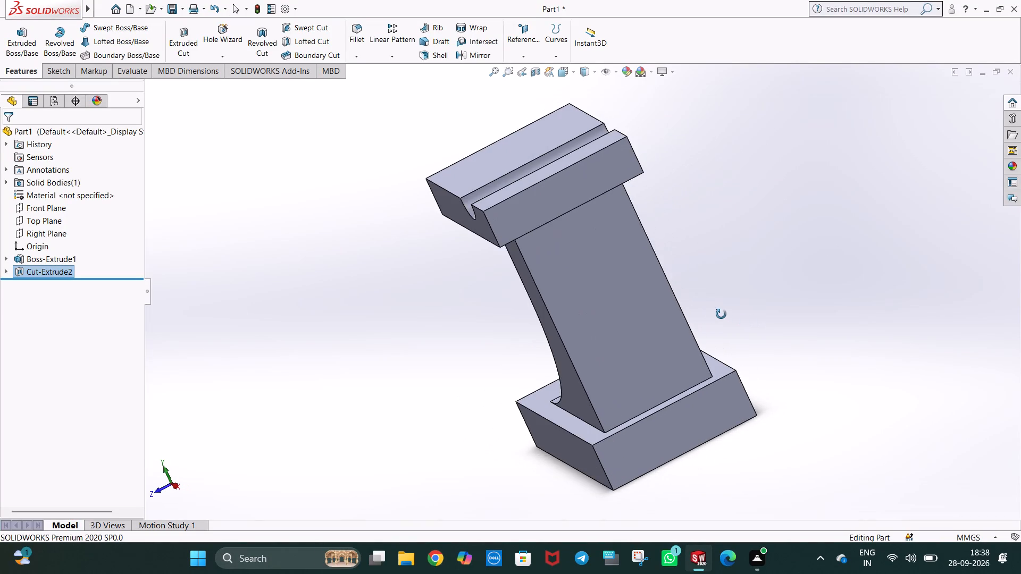
pyautogui.moveTo(721, 314); pyautogui.dragTo(714, 324, button='middle')
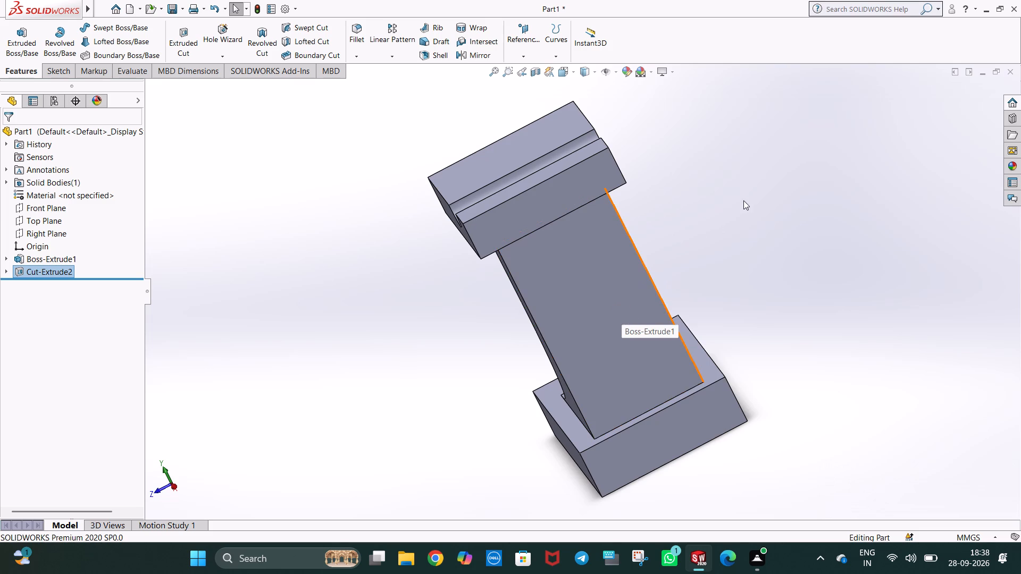
pyautogui.moveTo(696, 234); pyautogui.dragTo(770, 328, button='middle')
pyautogui.click(596, 230)
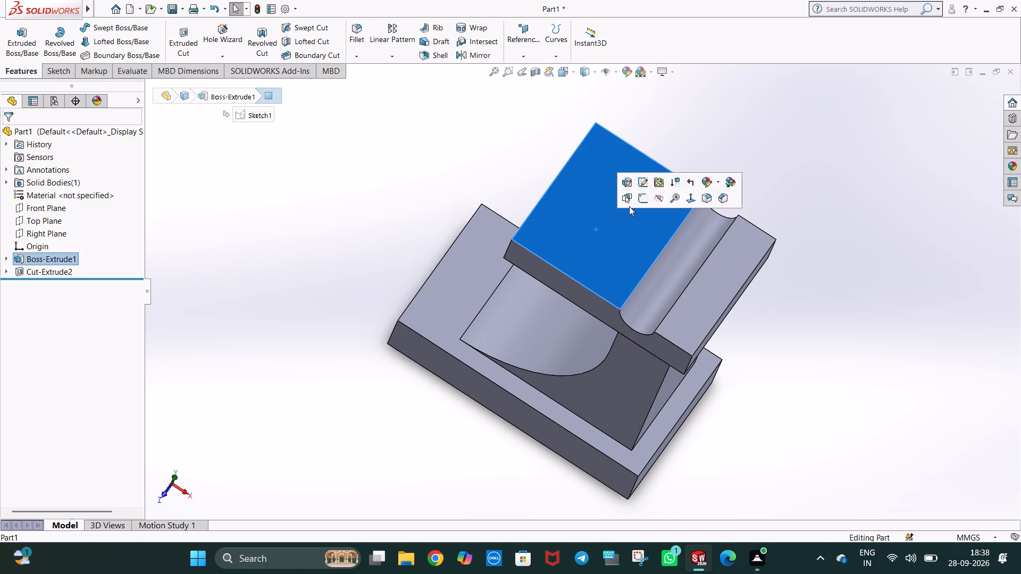
pyautogui.click(639, 199)
pyautogui.hotkey('ctrl', '8')
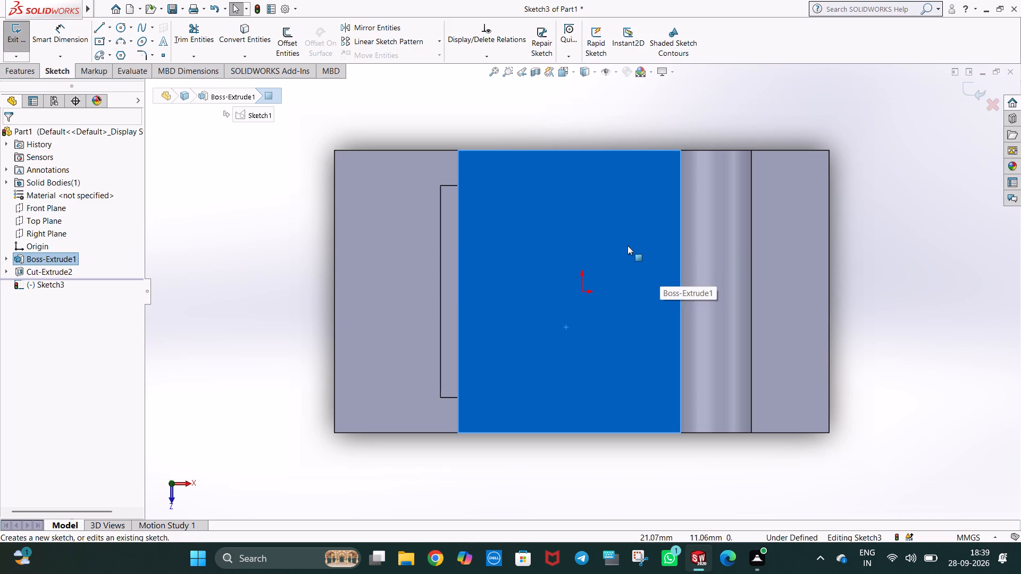
# Draw connected lines: 60 mm vertical along the face's end edge, 40 mm horizontal inward, and a short vertical to the face's side edge.
pyautogui.click(96, 28)
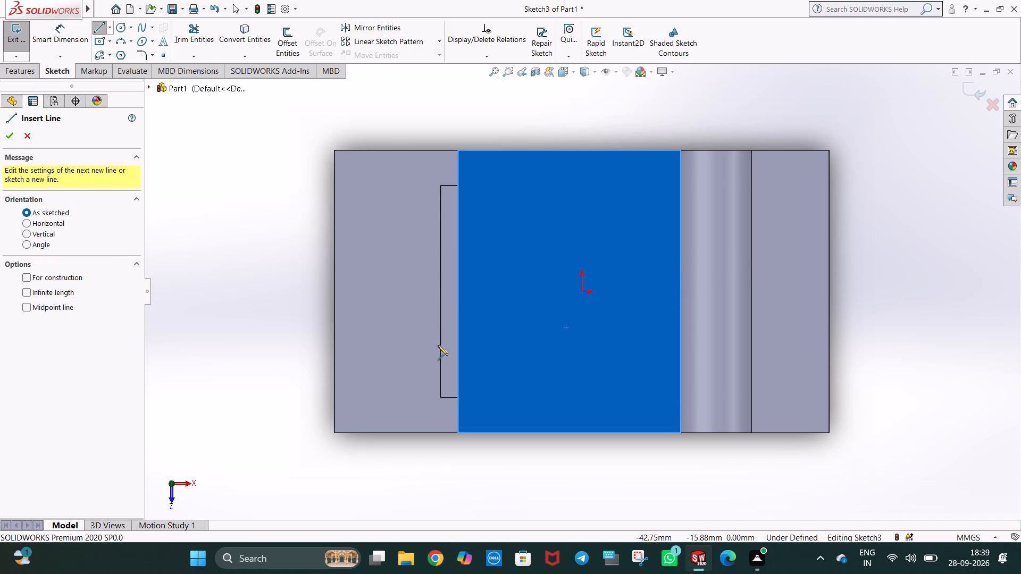
pyautogui.click(459, 398)
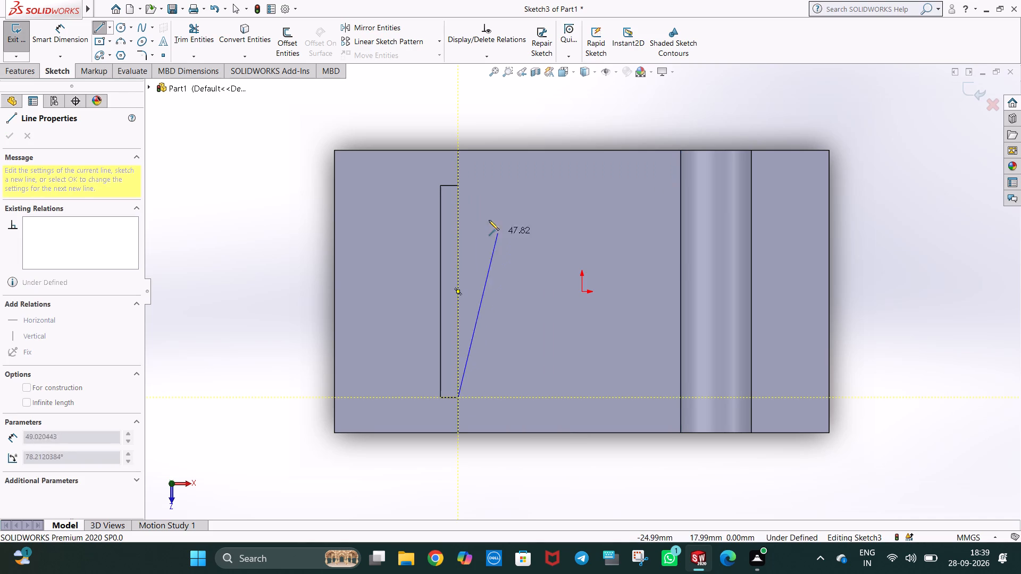
pyautogui.click(458, 184)
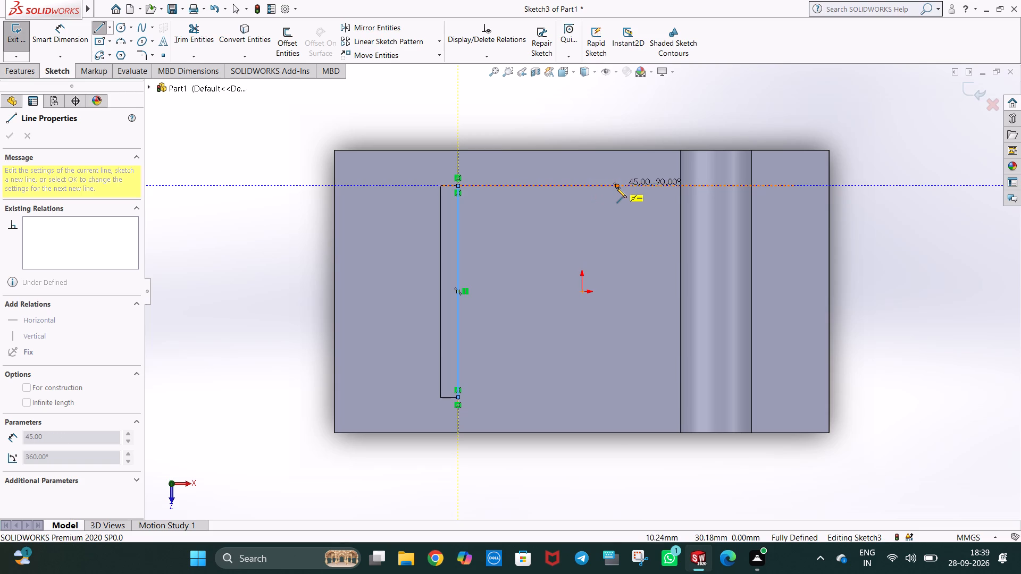
pyautogui.click(602, 185)
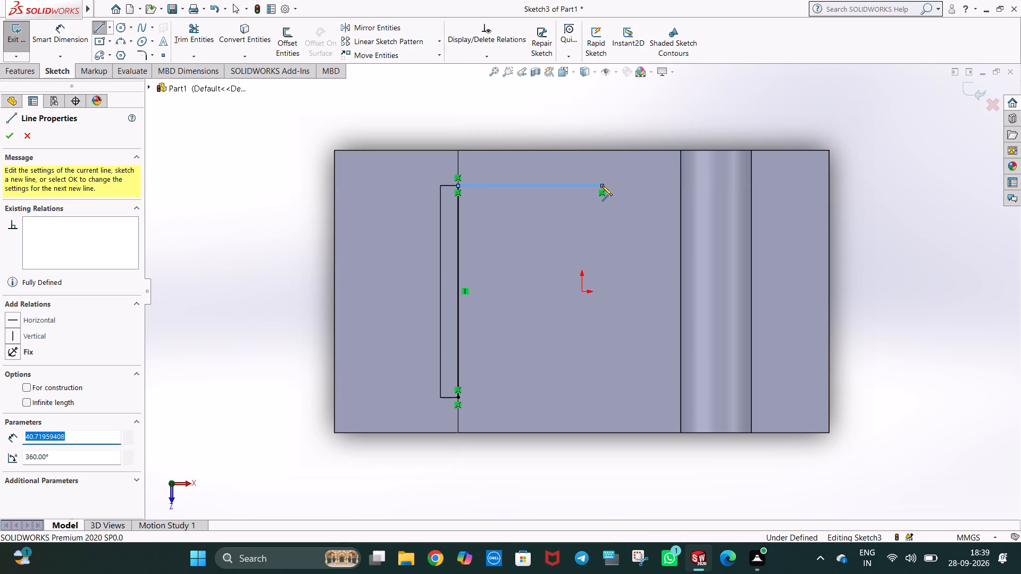
pyautogui.write('40')
pyautogui.press('Return')
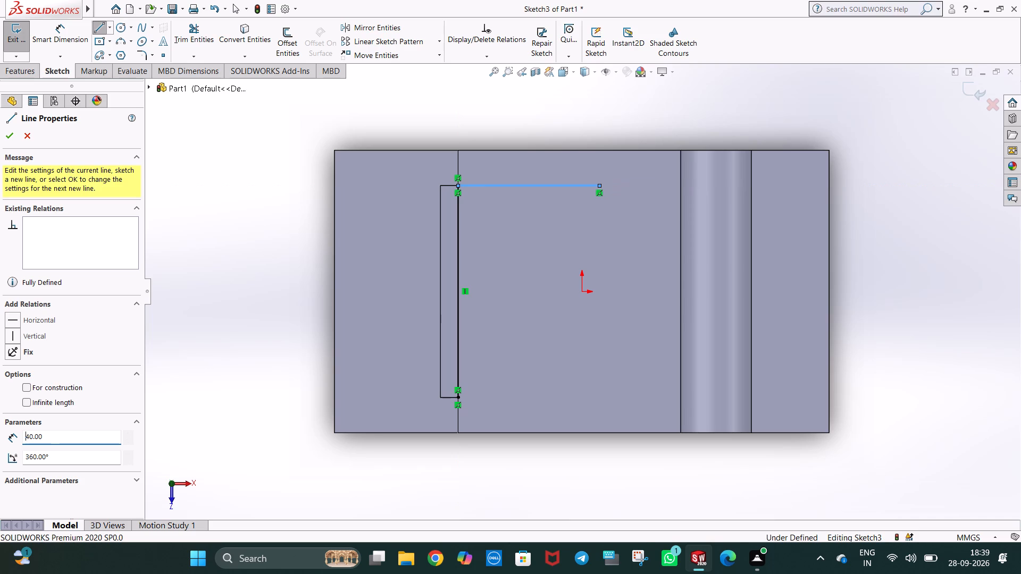
pyautogui.click(599, 149)
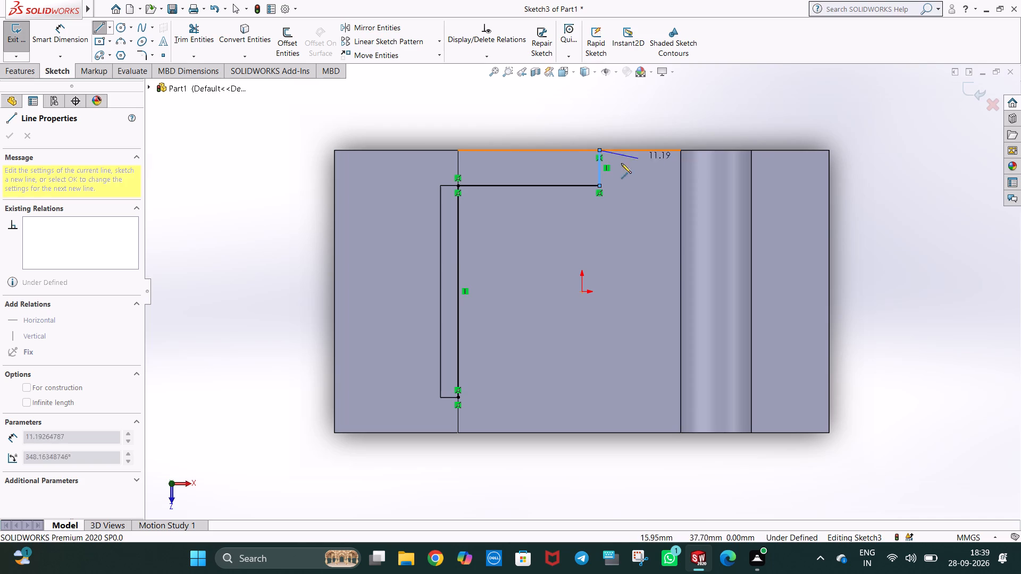
pyautogui.press('Escape')
pyautogui.press('Escape')
pyautogui.click(534, 315)
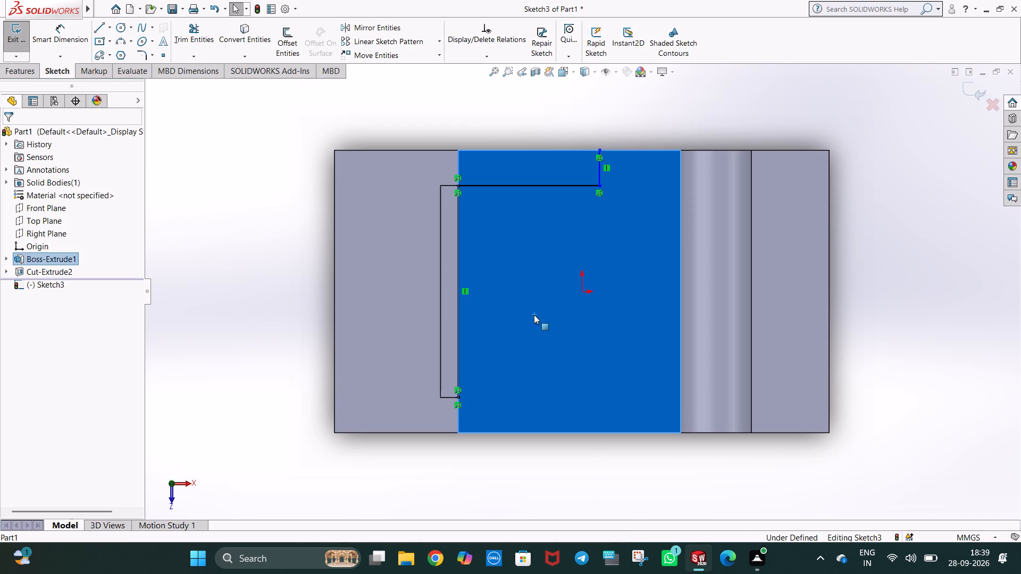
pyautogui.click(230, 321)
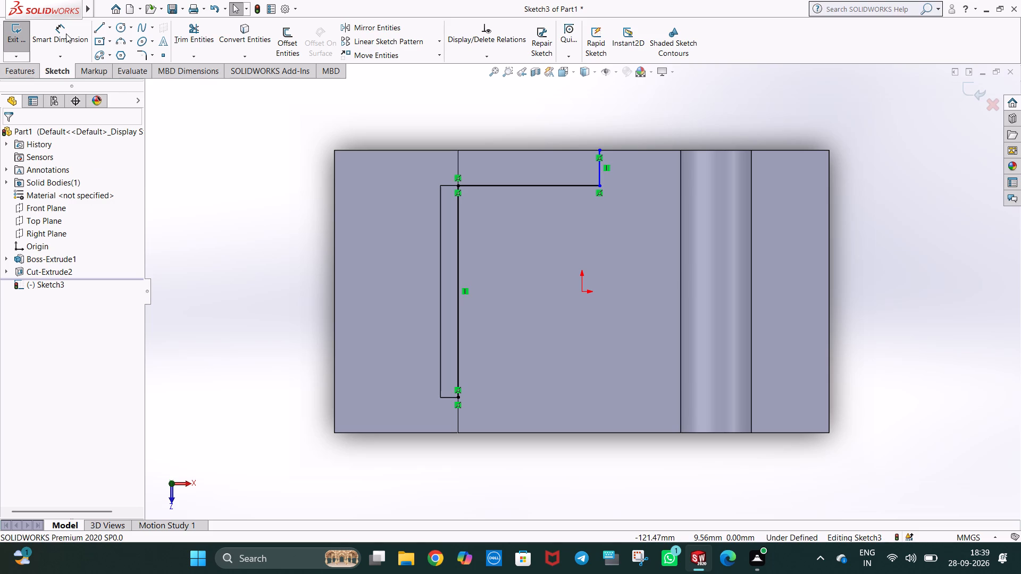
# Sketch a circle of radius 15 mm centred just above the 40 mm horizontal line.
pyautogui.click(118, 30)
pyautogui.click(537, 166)
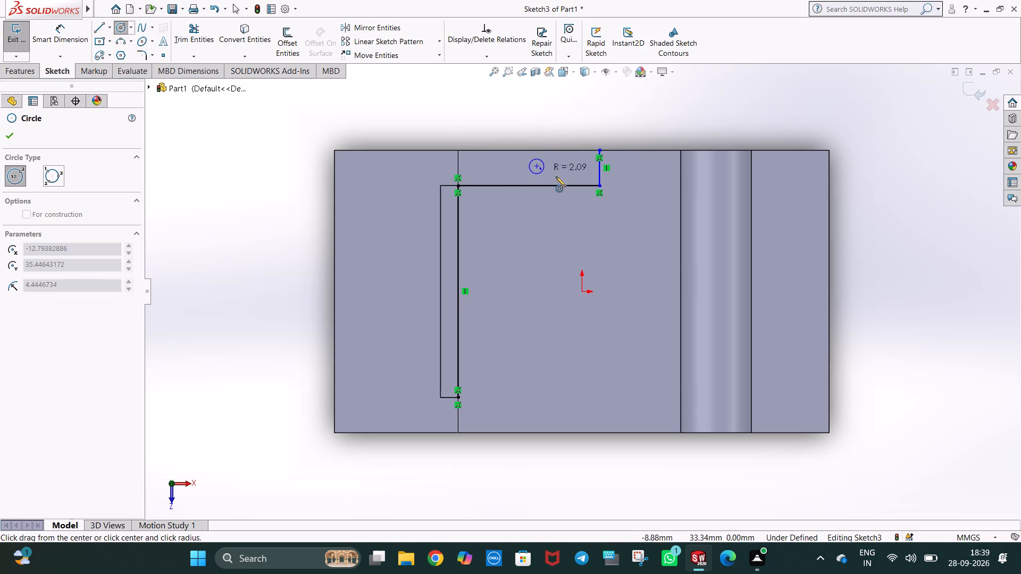
pyautogui.click(558, 178)
pyautogui.press('1')
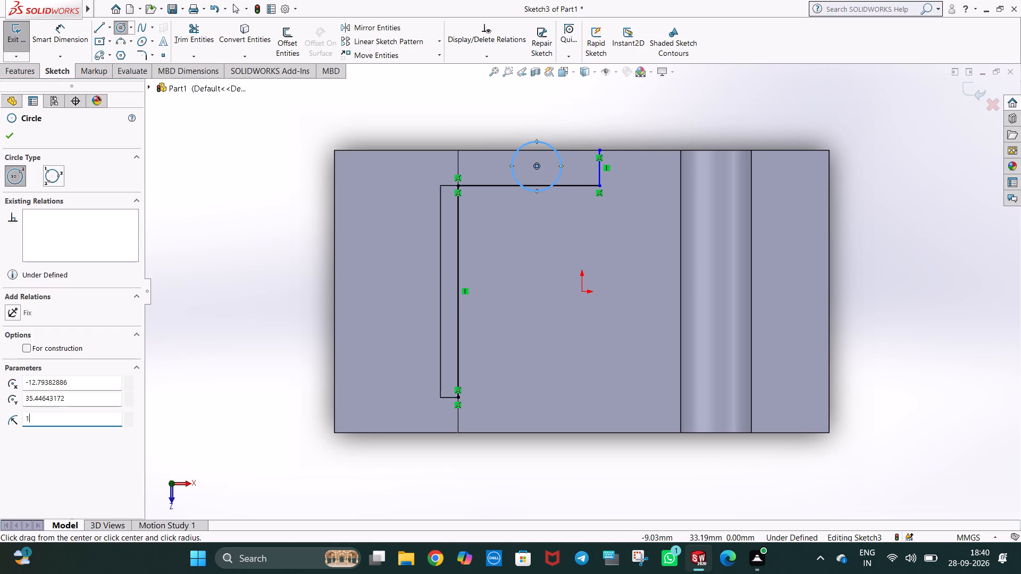
pyautogui.press('5')
pyautogui.press('Return')
pyautogui.press('Escape')
pyautogui.press('Escape')
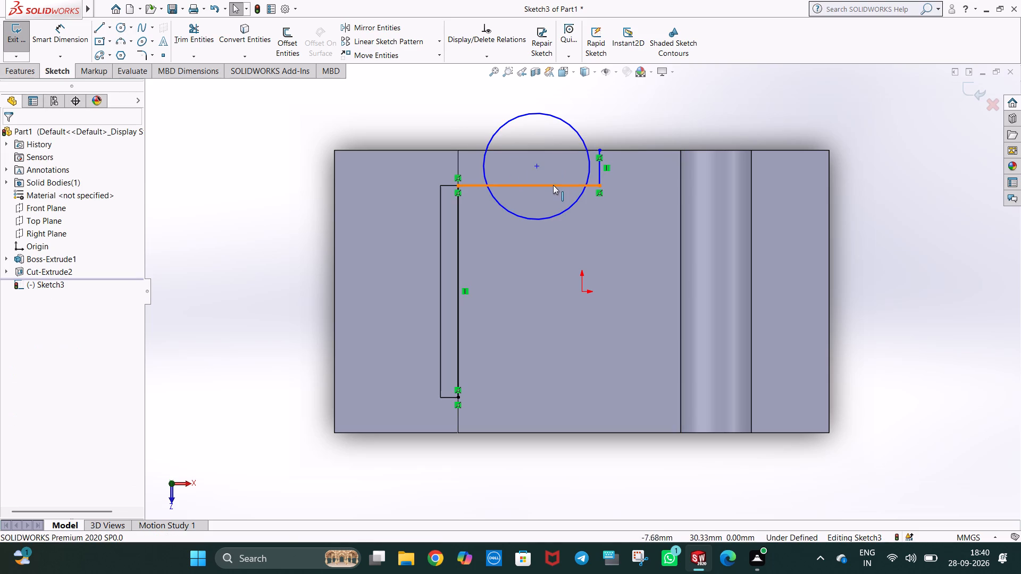
pyautogui.press('Escape')
pyautogui.click(649, 116)
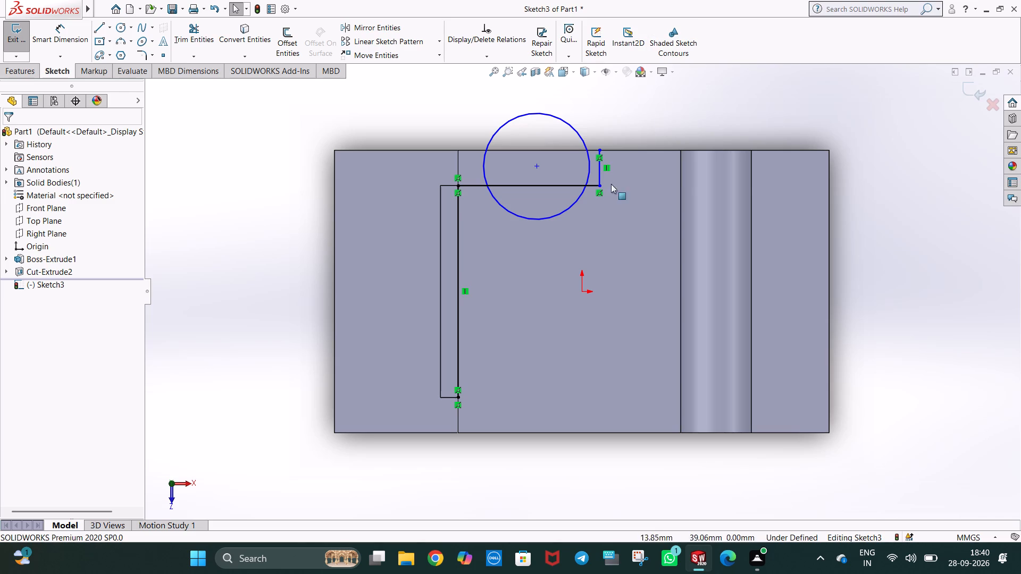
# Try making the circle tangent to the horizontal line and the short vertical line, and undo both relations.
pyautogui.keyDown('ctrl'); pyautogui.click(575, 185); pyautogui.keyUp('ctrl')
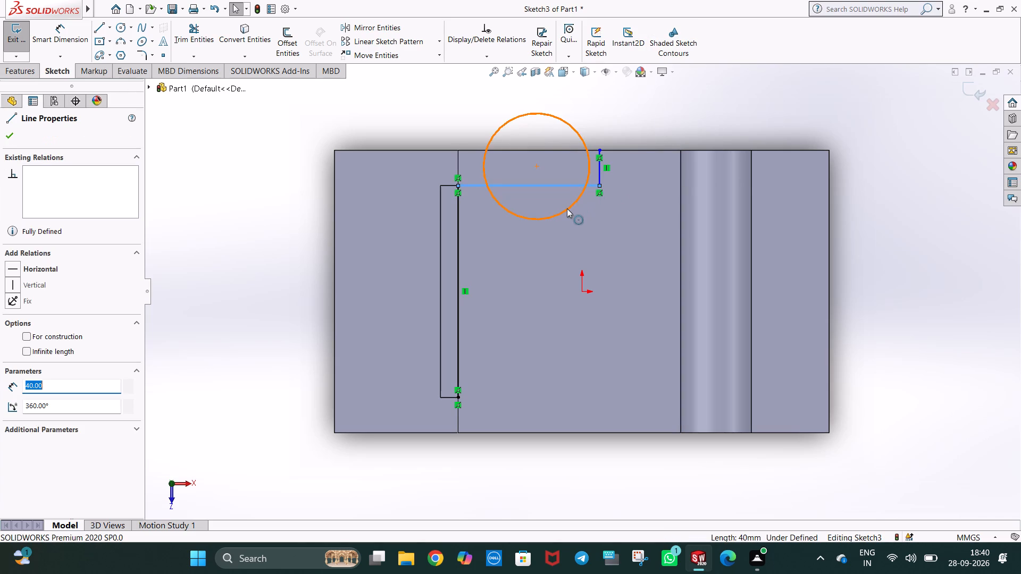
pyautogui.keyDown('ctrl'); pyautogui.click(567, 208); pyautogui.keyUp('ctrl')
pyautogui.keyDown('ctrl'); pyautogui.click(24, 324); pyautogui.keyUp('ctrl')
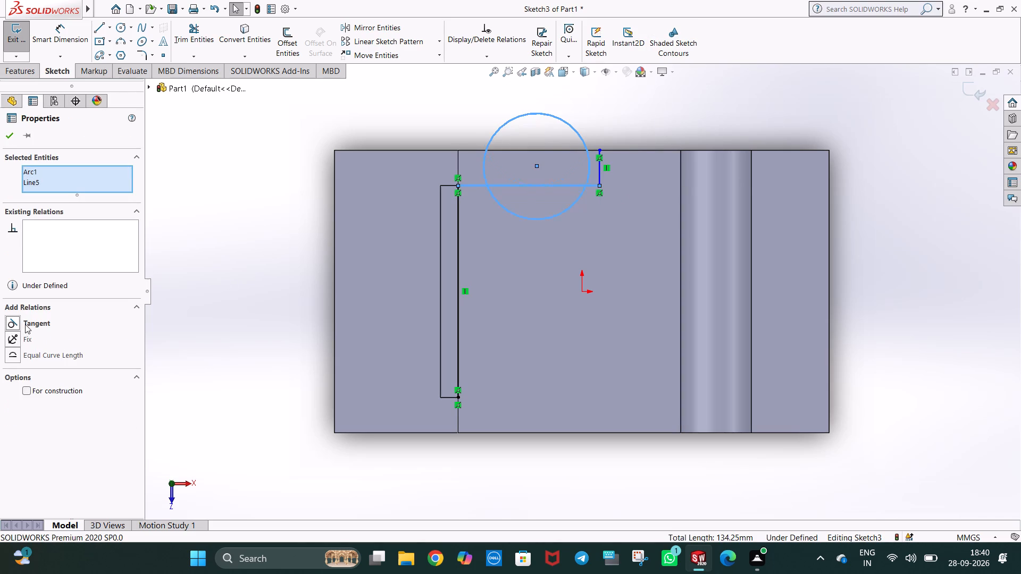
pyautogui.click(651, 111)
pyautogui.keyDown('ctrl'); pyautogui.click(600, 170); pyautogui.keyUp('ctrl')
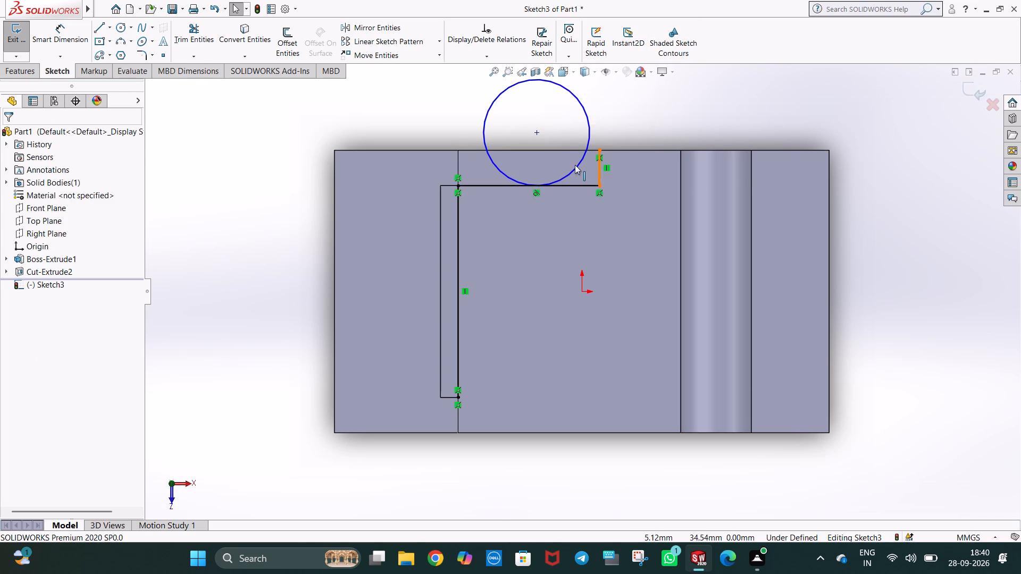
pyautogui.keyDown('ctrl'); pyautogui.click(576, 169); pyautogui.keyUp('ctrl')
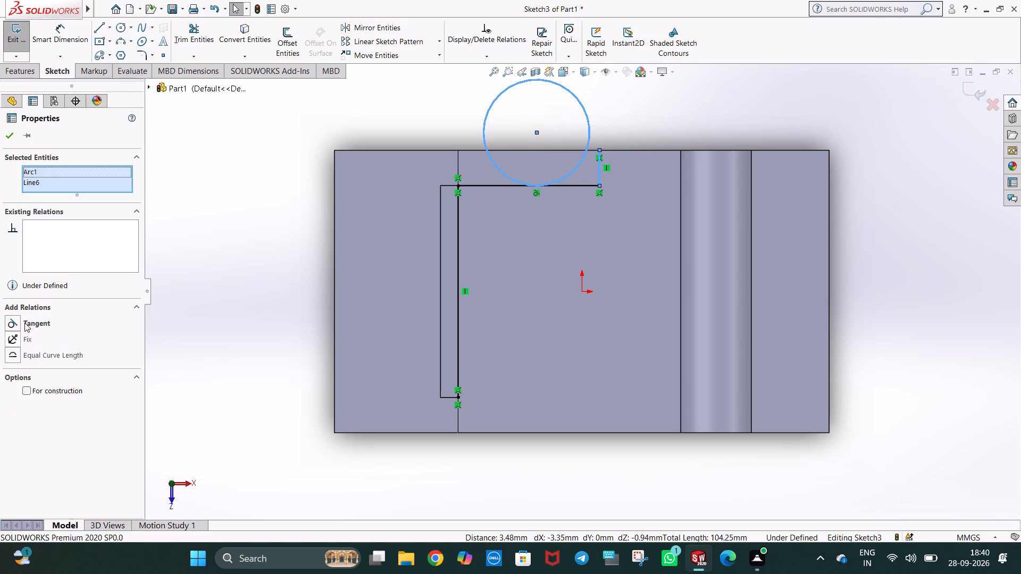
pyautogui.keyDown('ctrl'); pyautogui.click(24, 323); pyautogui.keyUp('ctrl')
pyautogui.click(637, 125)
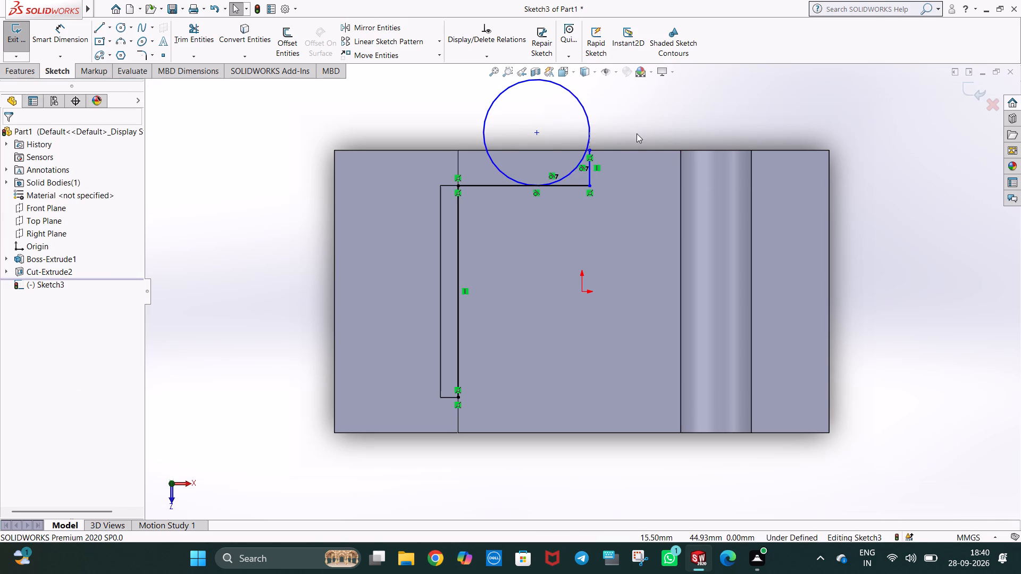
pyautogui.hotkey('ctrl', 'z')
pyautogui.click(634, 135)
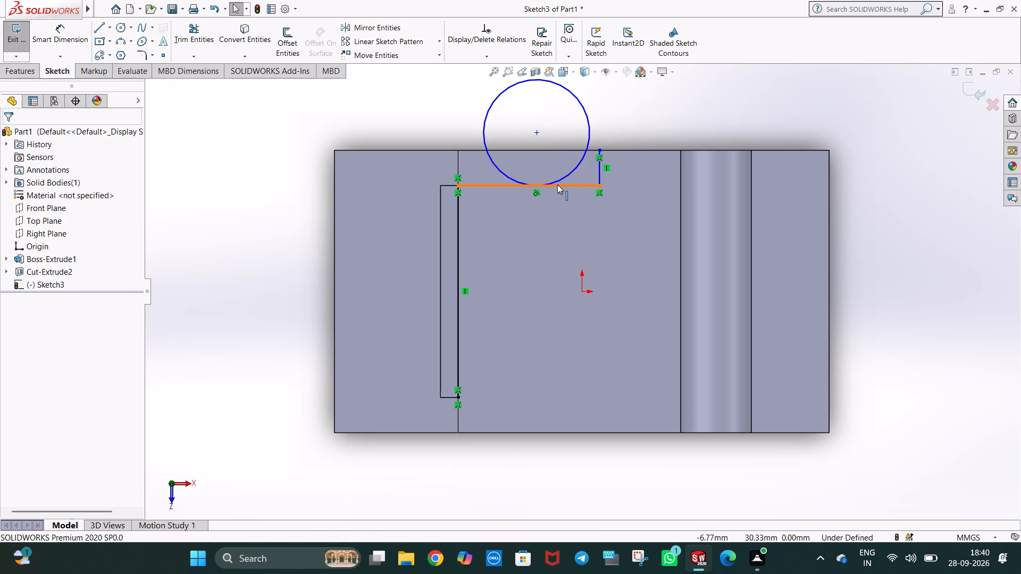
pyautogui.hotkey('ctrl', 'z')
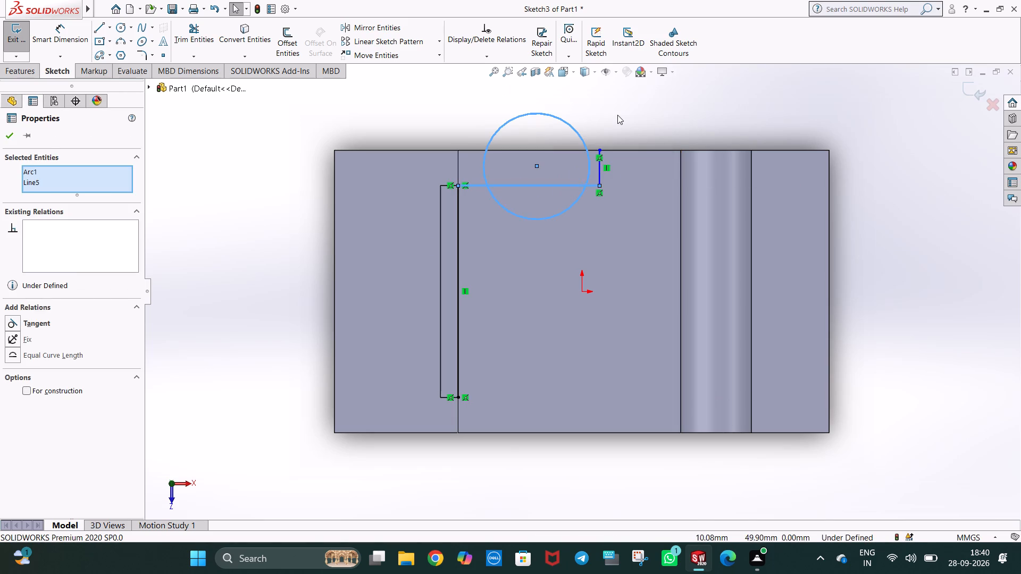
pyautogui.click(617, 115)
# Make the circle tangent to the horizontal line and to the short vertical line.
pyautogui.keyDown('ctrl'); pyautogui.click(572, 204); pyautogui.keyUp('ctrl')
pyautogui.keyDown('ctrl'); pyautogui.click(572, 184); pyautogui.keyUp('ctrl')
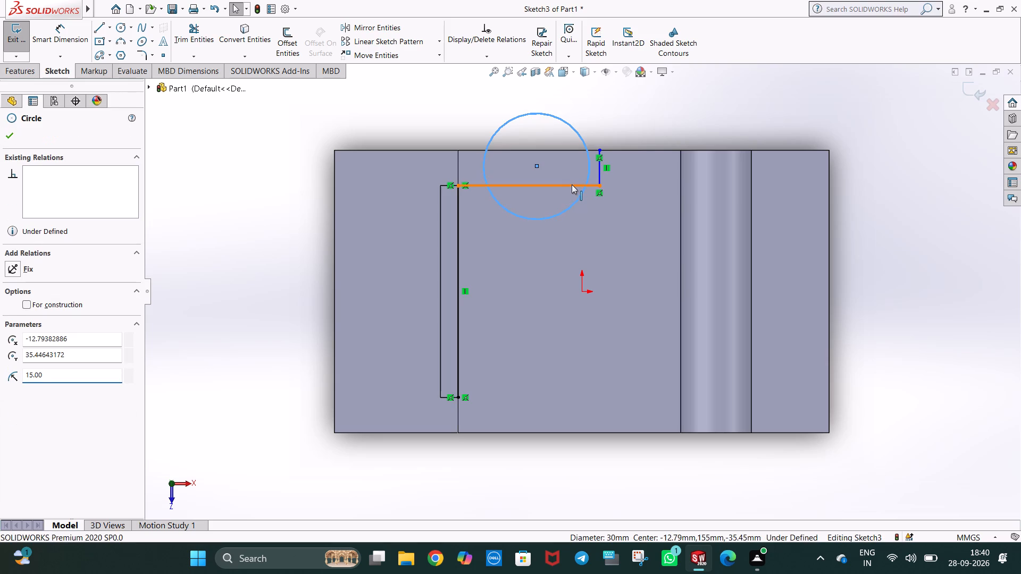
pyautogui.keyDown('ctrl'); pyautogui.click(27, 323); pyautogui.keyUp('ctrl')
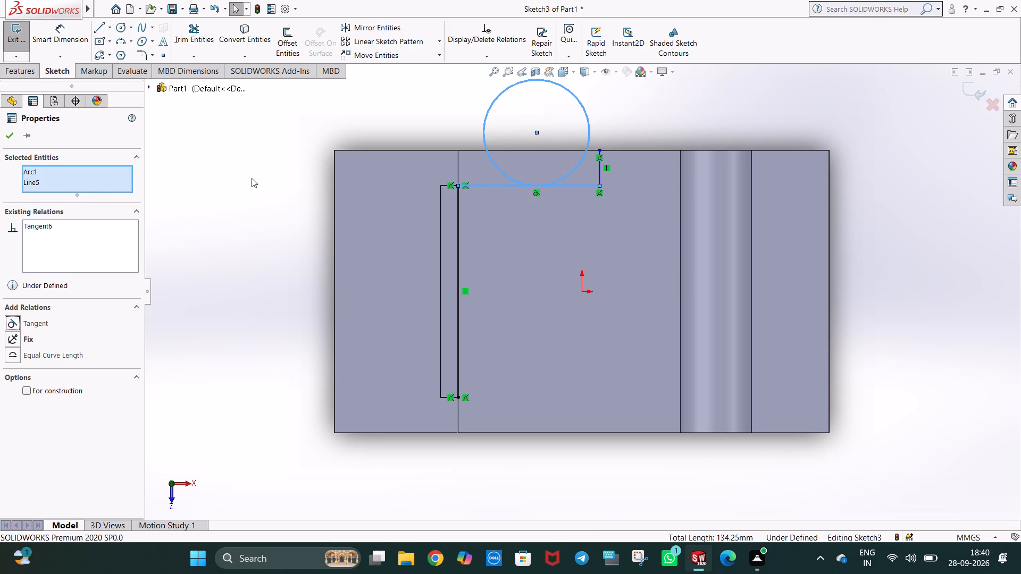
pyautogui.click(273, 155)
pyautogui.keyDown('ctrl'); pyautogui.click(598, 170); pyautogui.keyUp('ctrl')
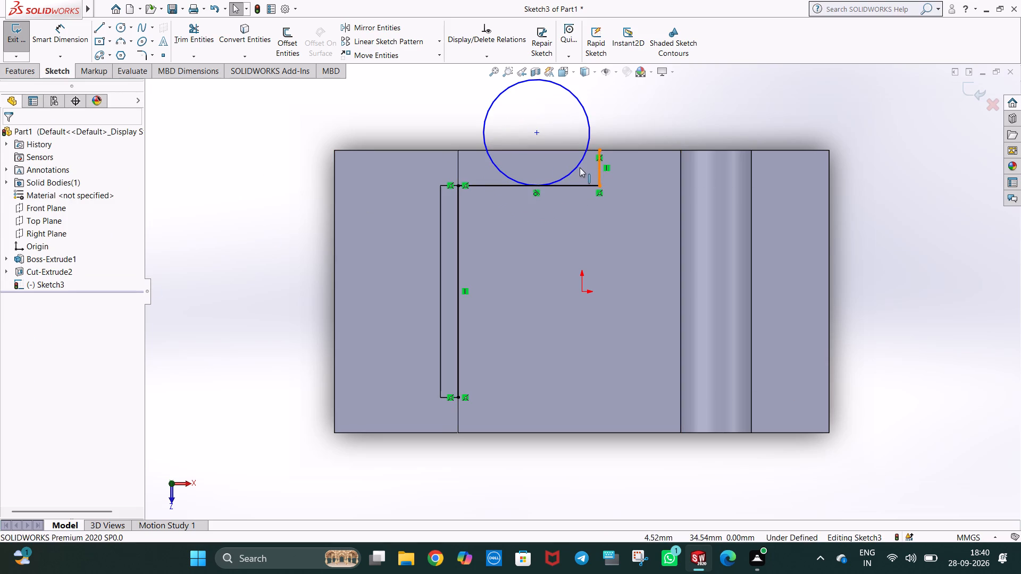
pyautogui.keyDown('ctrl'); pyautogui.click(578, 166); pyautogui.keyUp('ctrl')
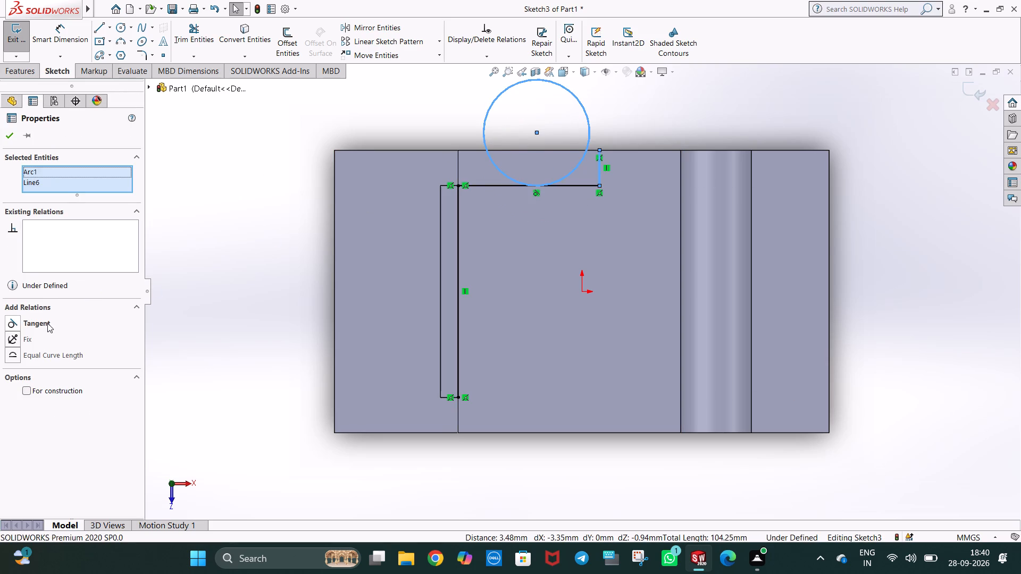
pyautogui.keyDown('ctrl'); pyautogui.click(47, 323); pyautogui.keyUp('ctrl')
pyautogui.click(319, 213)
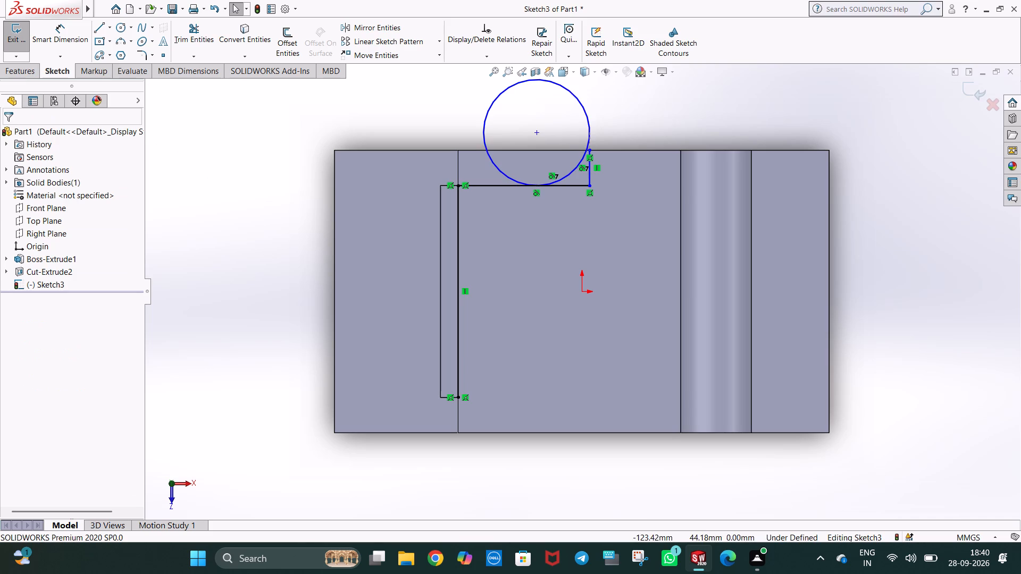
# Dimension the horizontal distance from the long vertical line's upper endpoint to the short vertical line's outer endpoint at 40 mm.
pyautogui.click(51, 44)
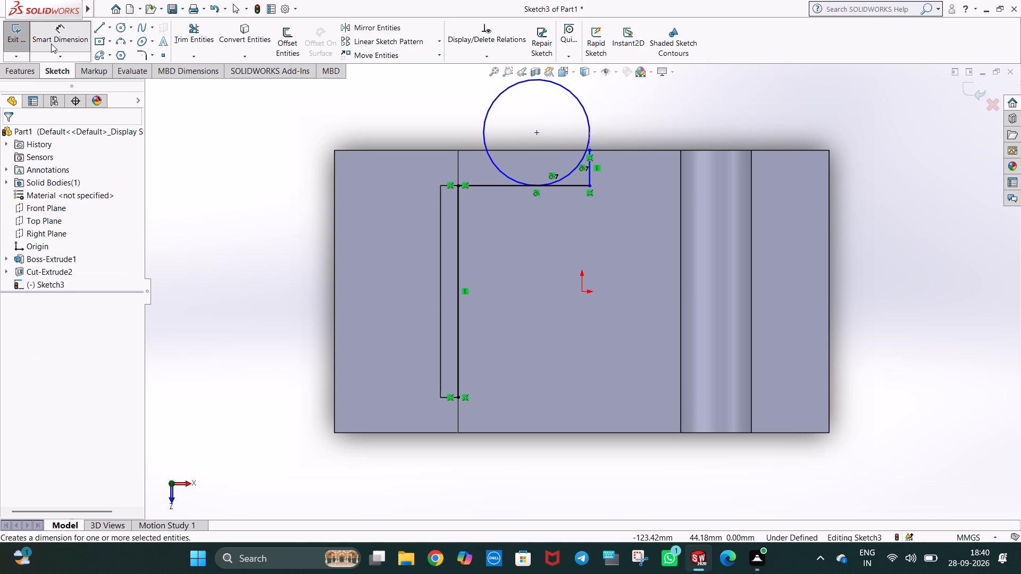
pyautogui.click(457, 184)
pyautogui.click(589, 151)
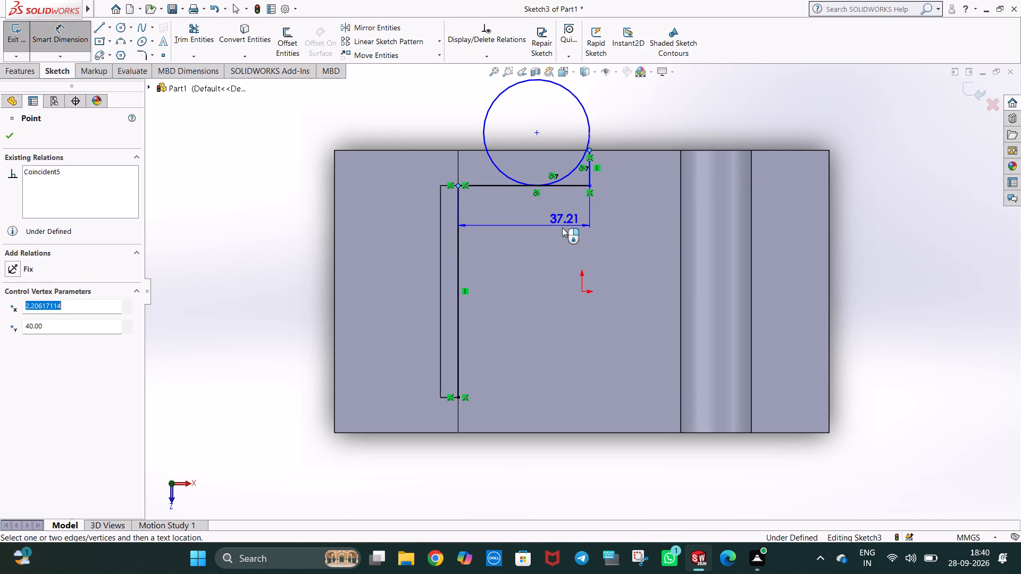
pyautogui.click(557, 230)
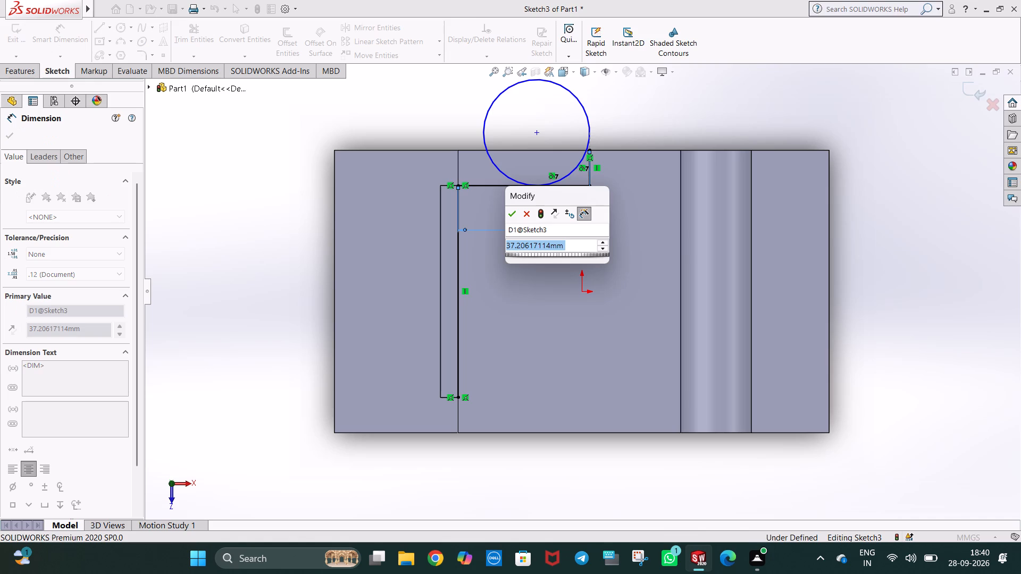
pyautogui.write('40')
pyautogui.press('Return')
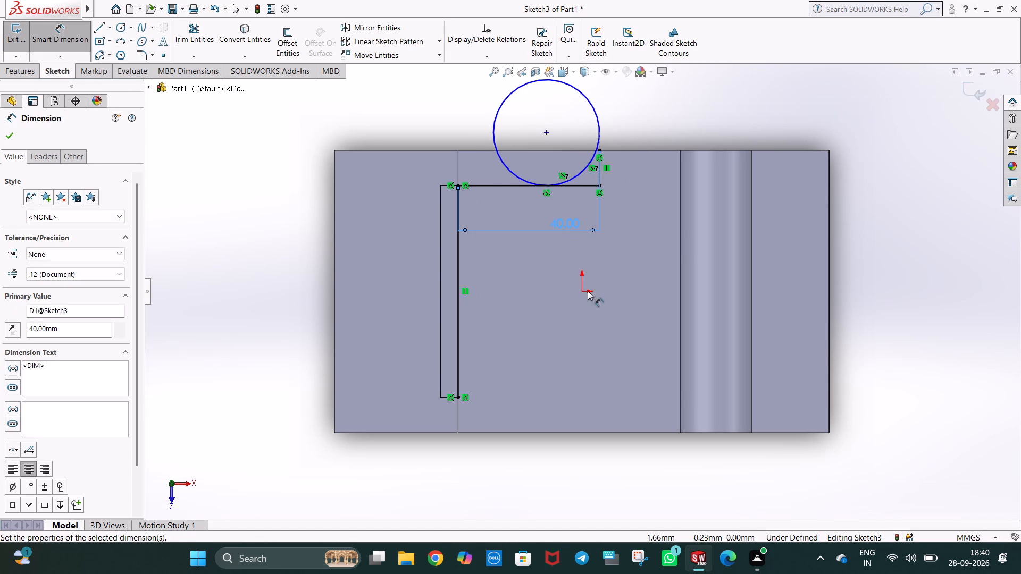
pyautogui.press('Escape')
pyautogui.press('Escape')
pyautogui.click(650, 126)
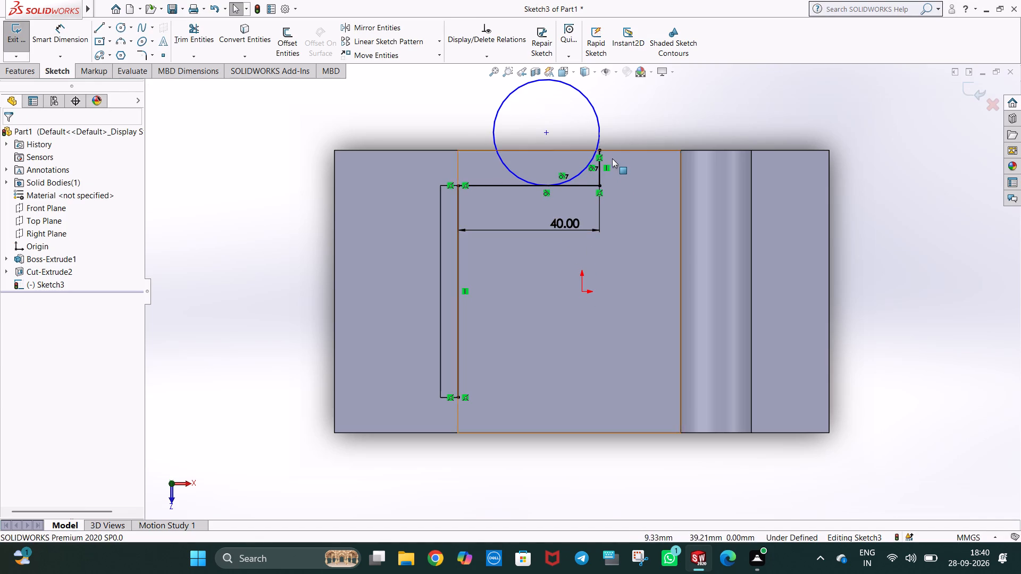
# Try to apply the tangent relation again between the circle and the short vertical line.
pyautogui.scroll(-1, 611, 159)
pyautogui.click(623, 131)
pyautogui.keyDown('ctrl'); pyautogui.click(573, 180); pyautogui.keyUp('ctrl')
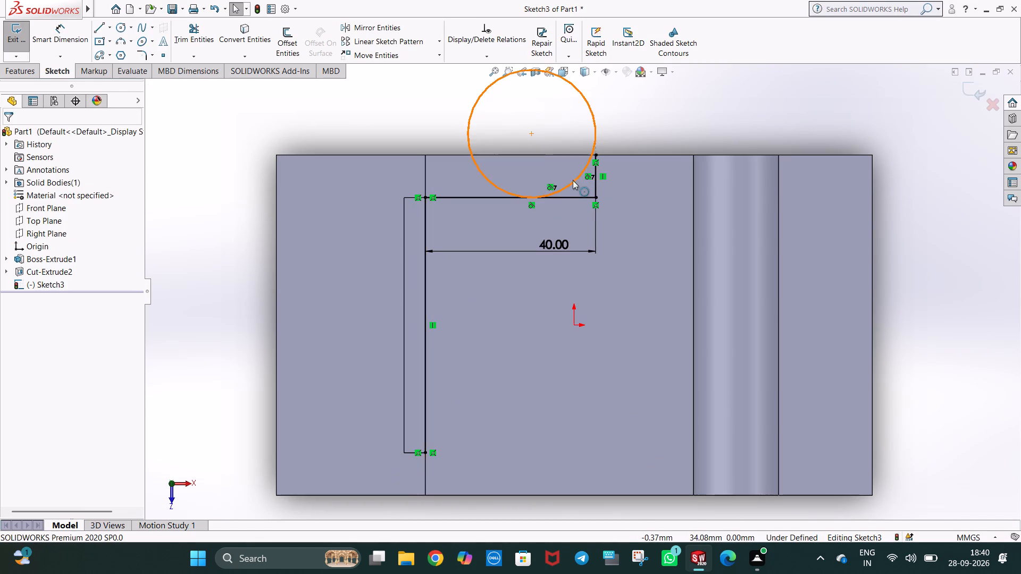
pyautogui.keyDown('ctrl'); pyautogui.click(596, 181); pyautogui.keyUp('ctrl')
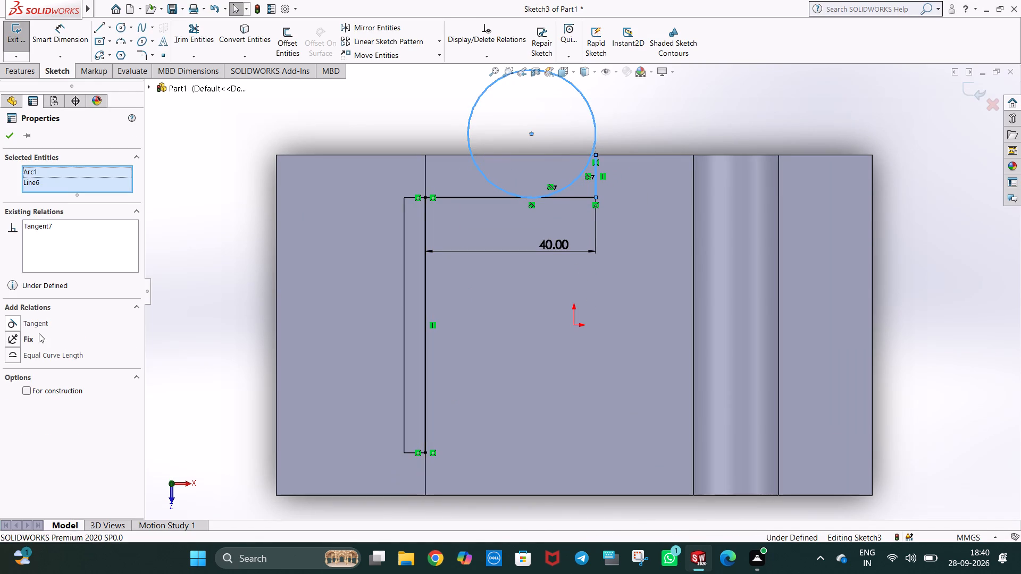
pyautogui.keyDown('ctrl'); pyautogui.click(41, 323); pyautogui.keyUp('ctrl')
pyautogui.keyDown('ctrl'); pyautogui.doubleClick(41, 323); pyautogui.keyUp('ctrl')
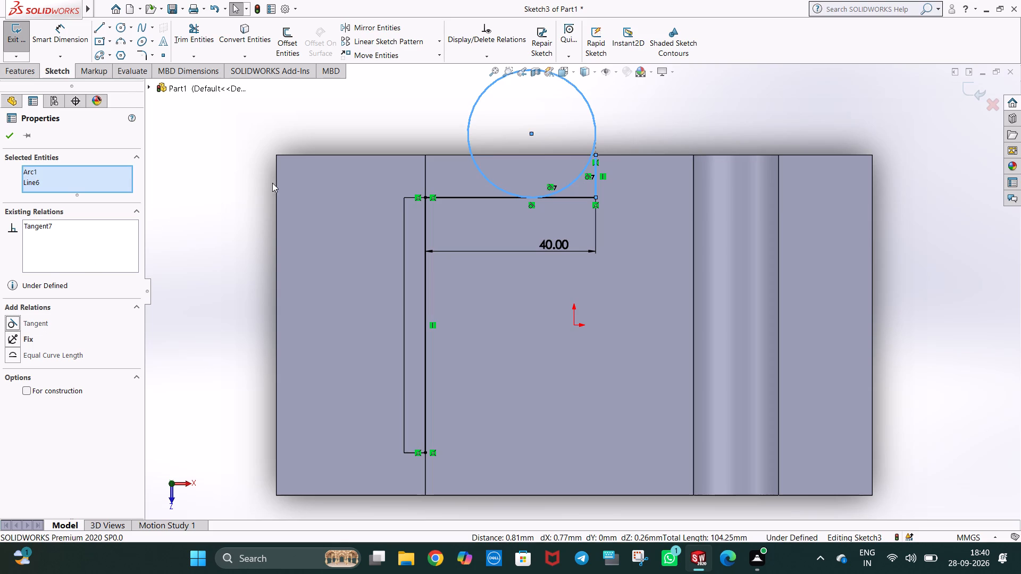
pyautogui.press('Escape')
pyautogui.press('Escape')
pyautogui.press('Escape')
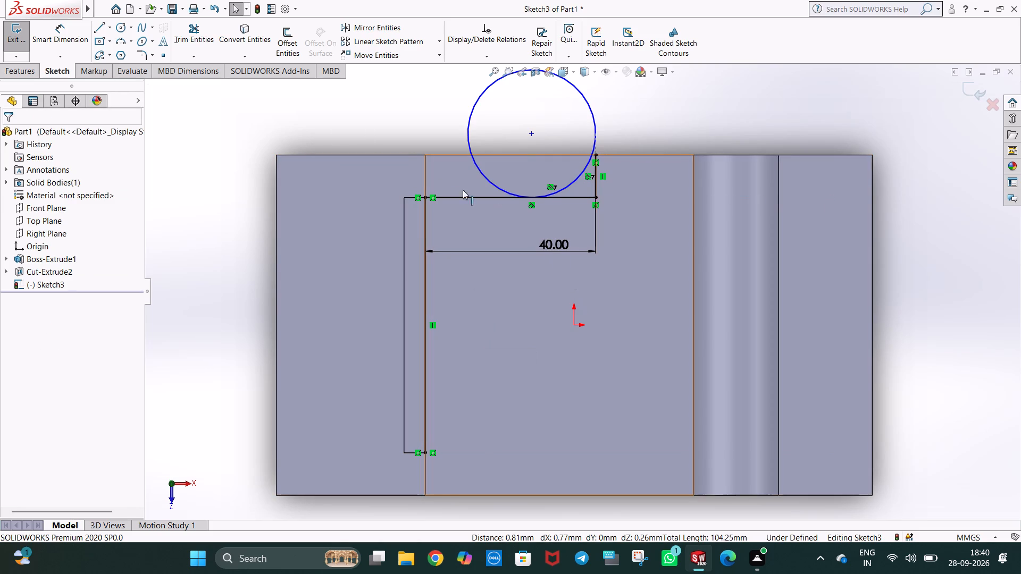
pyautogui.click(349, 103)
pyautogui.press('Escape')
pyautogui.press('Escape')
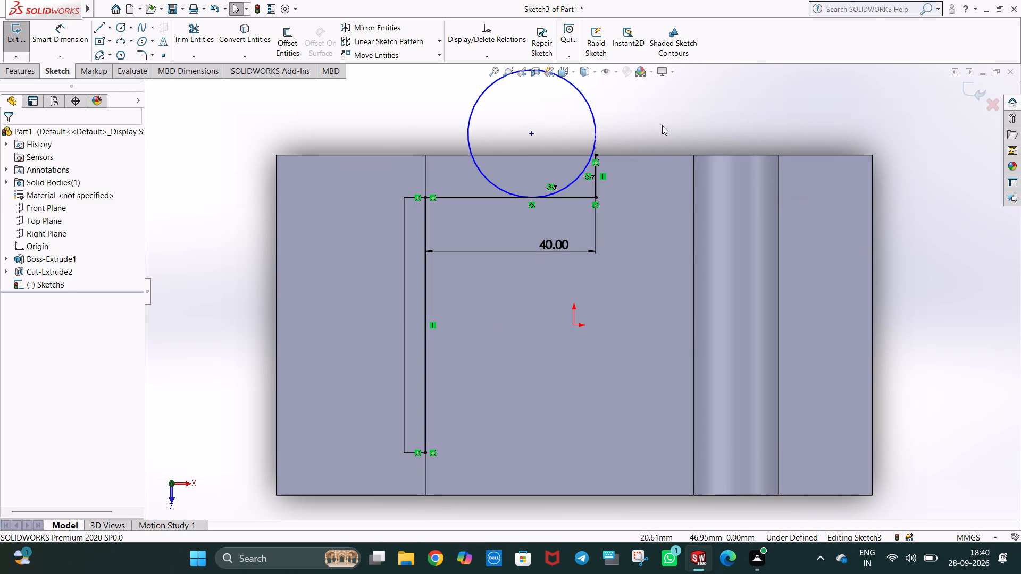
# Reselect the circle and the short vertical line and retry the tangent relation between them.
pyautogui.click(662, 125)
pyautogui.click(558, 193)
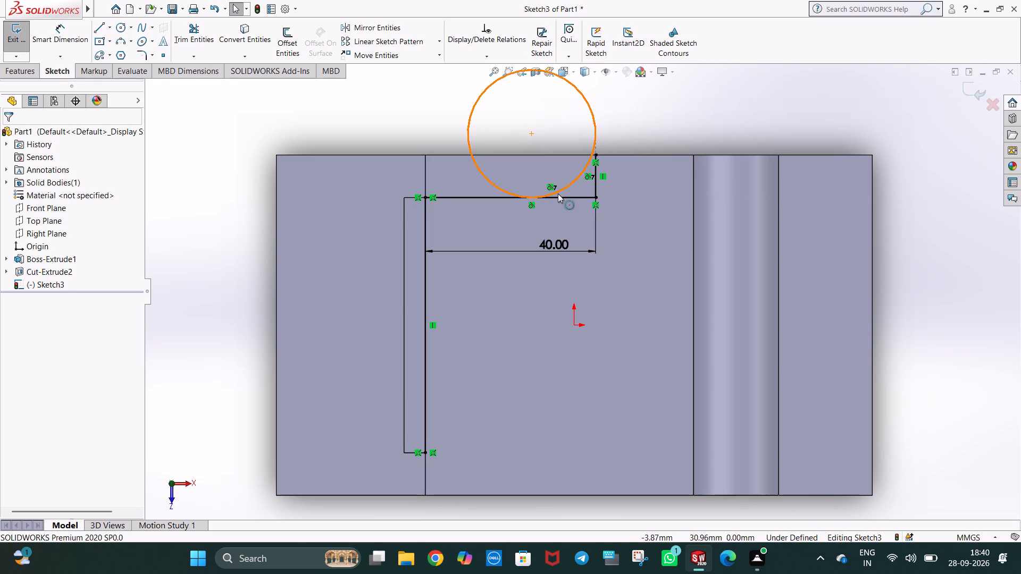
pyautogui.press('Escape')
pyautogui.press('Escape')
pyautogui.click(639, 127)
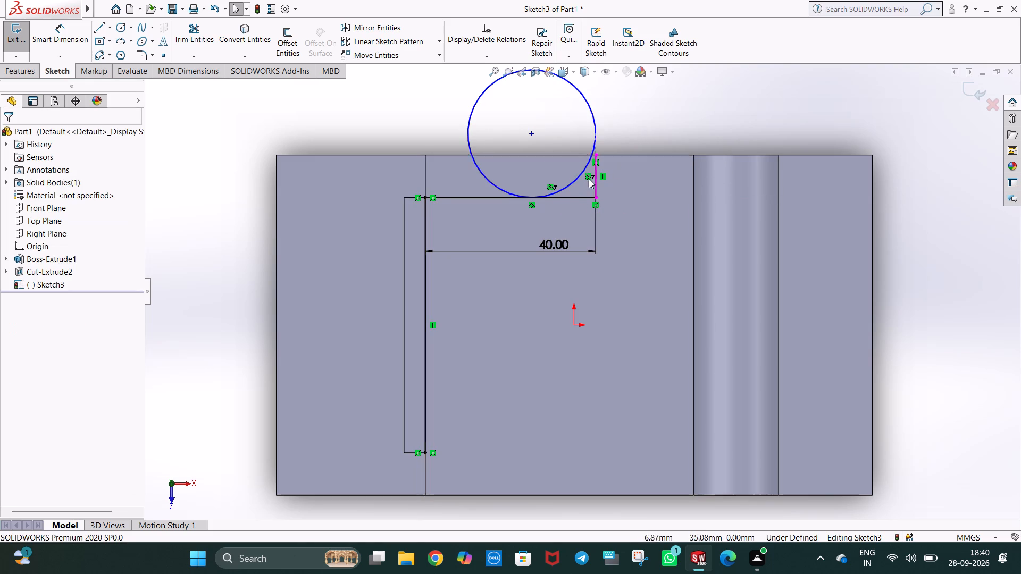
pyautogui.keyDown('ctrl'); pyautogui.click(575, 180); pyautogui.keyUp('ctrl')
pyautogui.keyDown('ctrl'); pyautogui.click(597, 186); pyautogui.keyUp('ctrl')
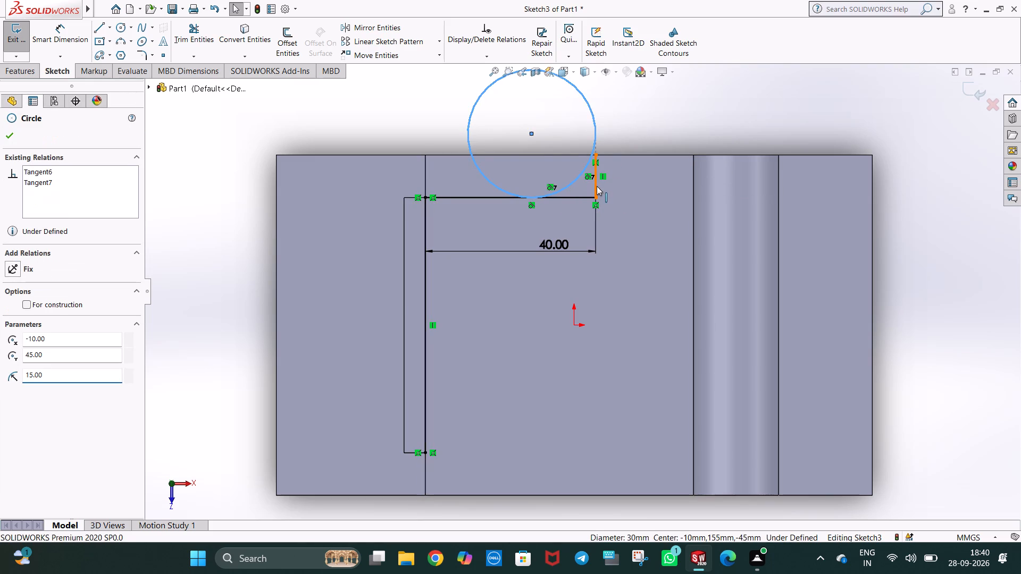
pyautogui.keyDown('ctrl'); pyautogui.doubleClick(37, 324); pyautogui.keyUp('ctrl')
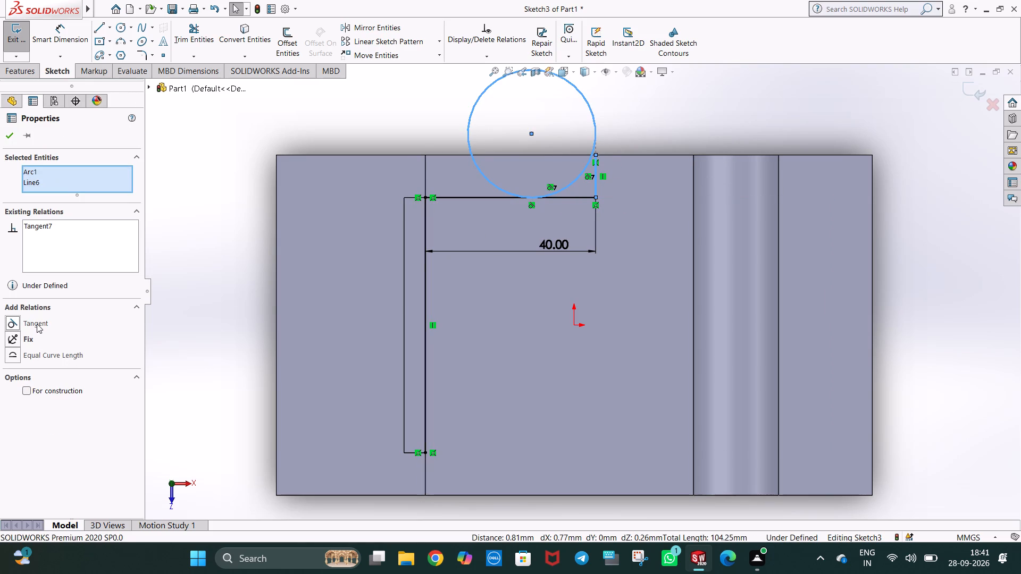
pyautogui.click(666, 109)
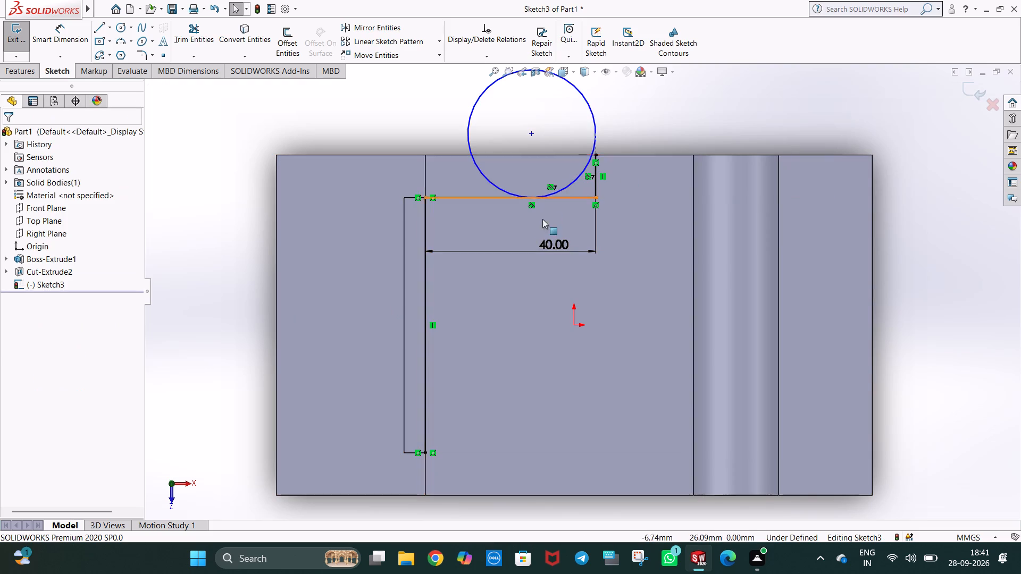
# Delete the 40 mm horizontal dimension from the sketch.
pyautogui.moveTo(589, 200); pyautogui.dragTo(597, 200, button='middle')
pyautogui.scroll(-1, 589, 200)
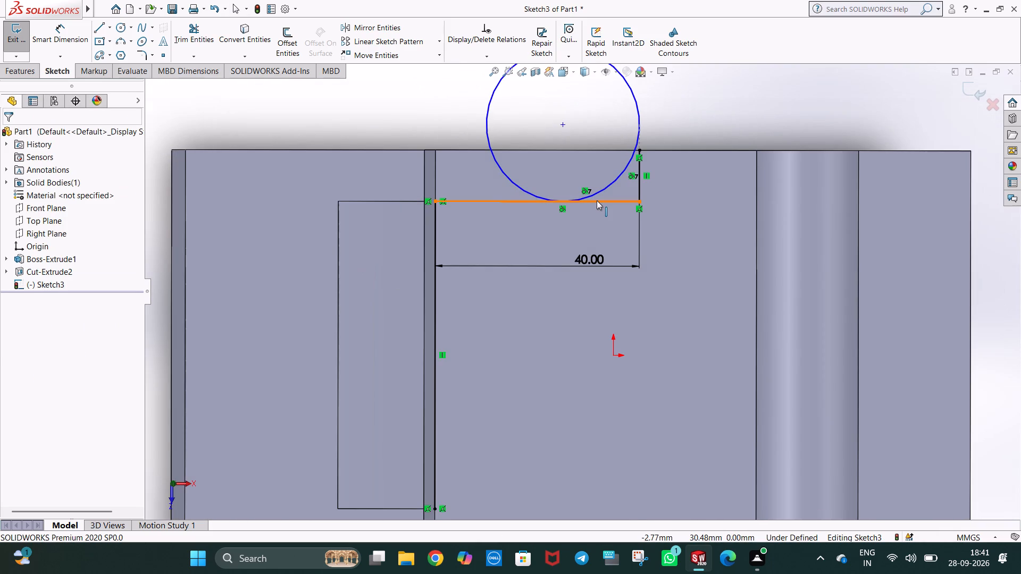
pyautogui.hotkey('ctrl', '8')
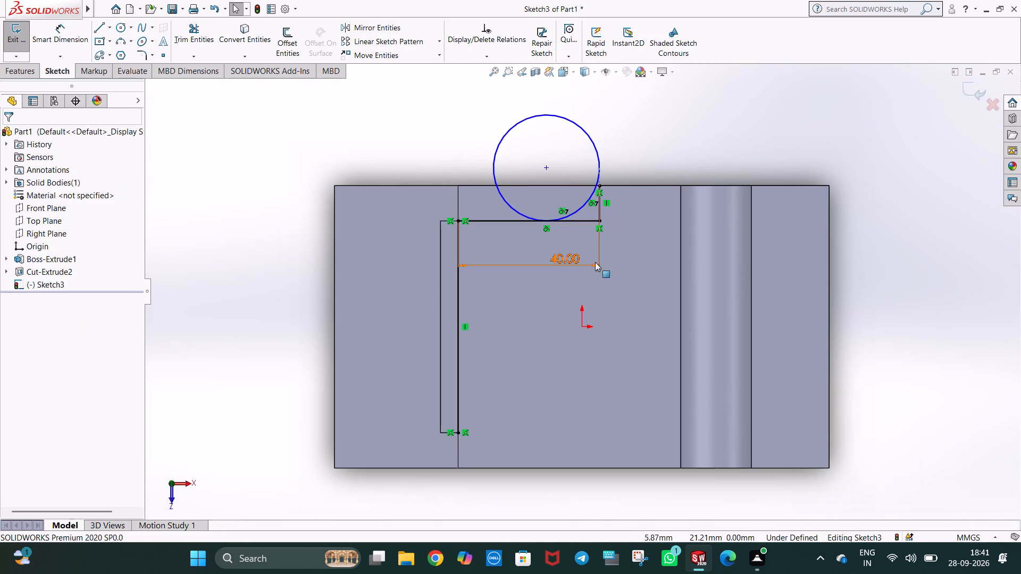
pyautogui.moveTo(537, 240); pyautogui.dragTo(534, 246, button='middle')
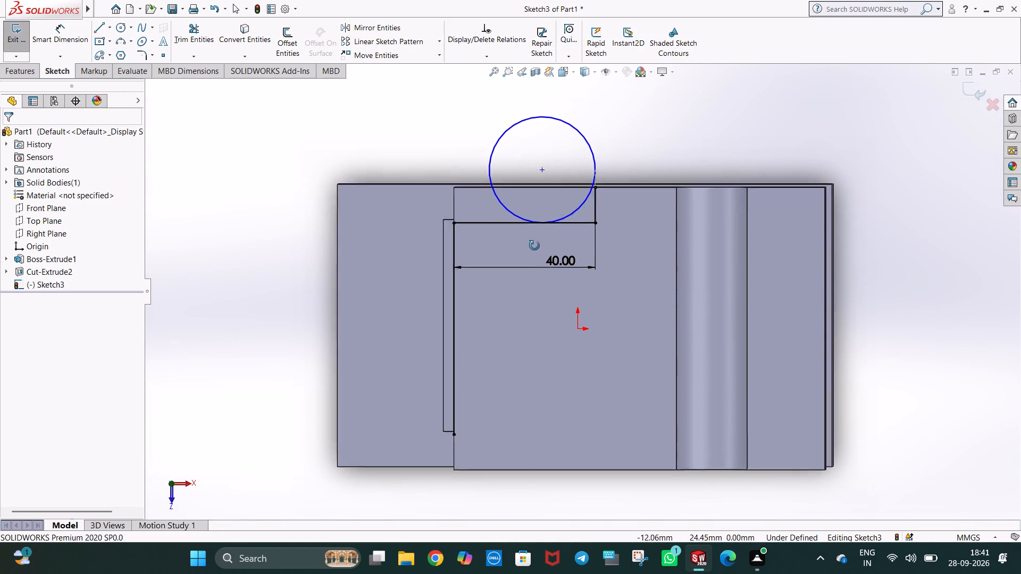
pyautogui.moveTo(534, 246); pyautogui.dragTo(536, 251, button='middle')
pyautogui.hotkey('ctrl', '8')
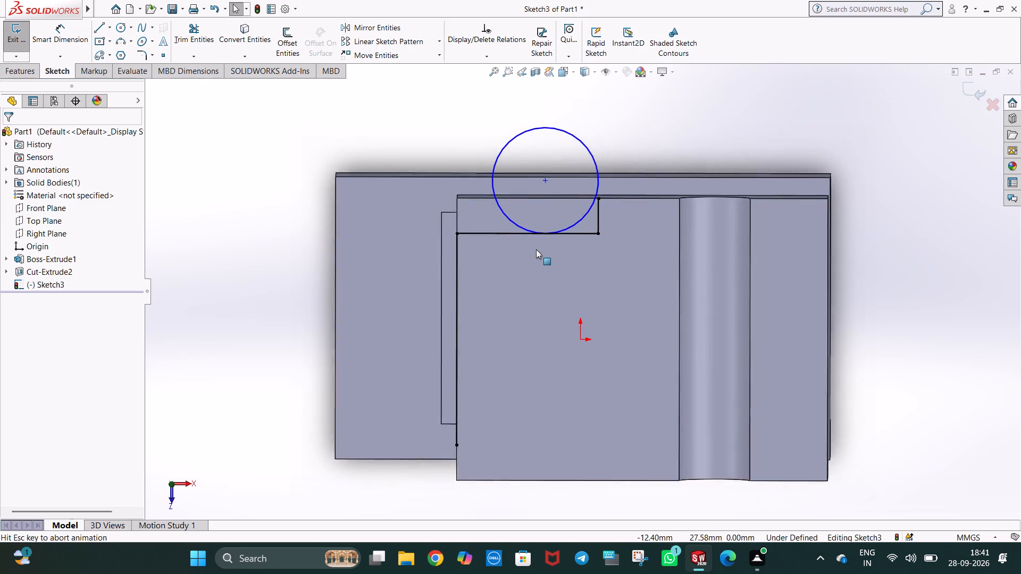
pyautogui.scroll(-1, 533, 246)
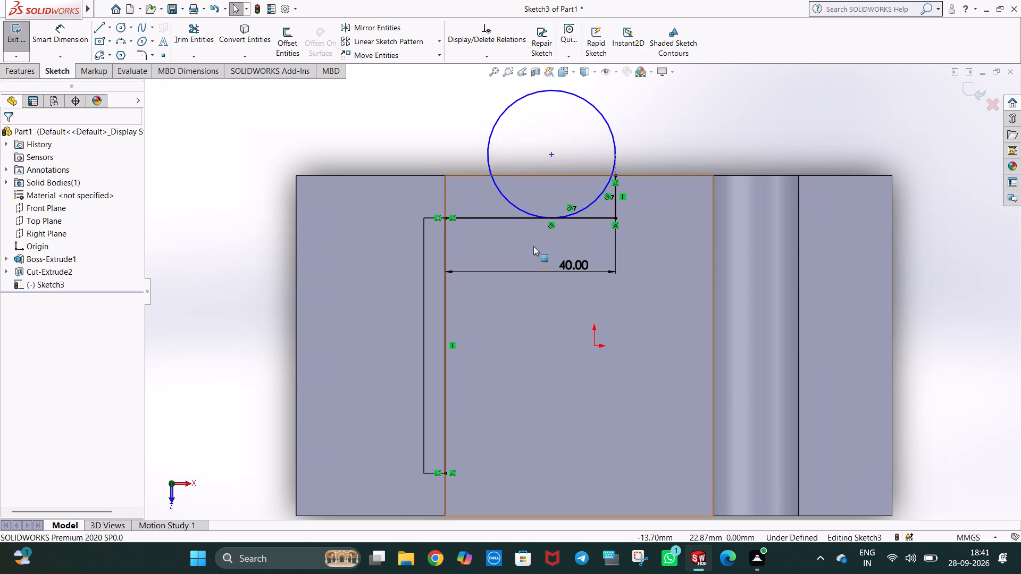
pyautogui.click(644, 222)
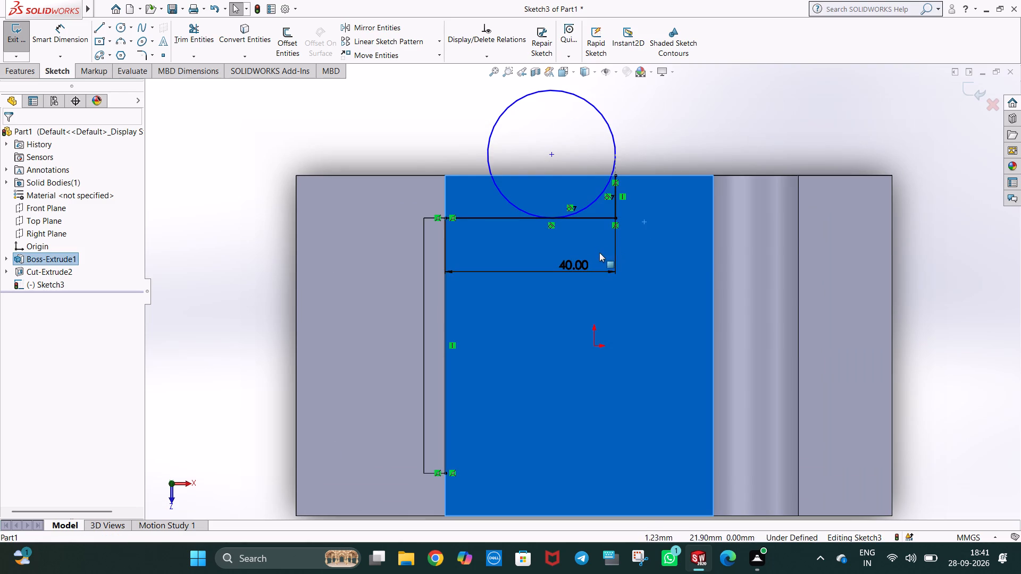
pyautogui.click(642, 133)
pyautogui.click(576, 264)
pyautogui.press('Delete')
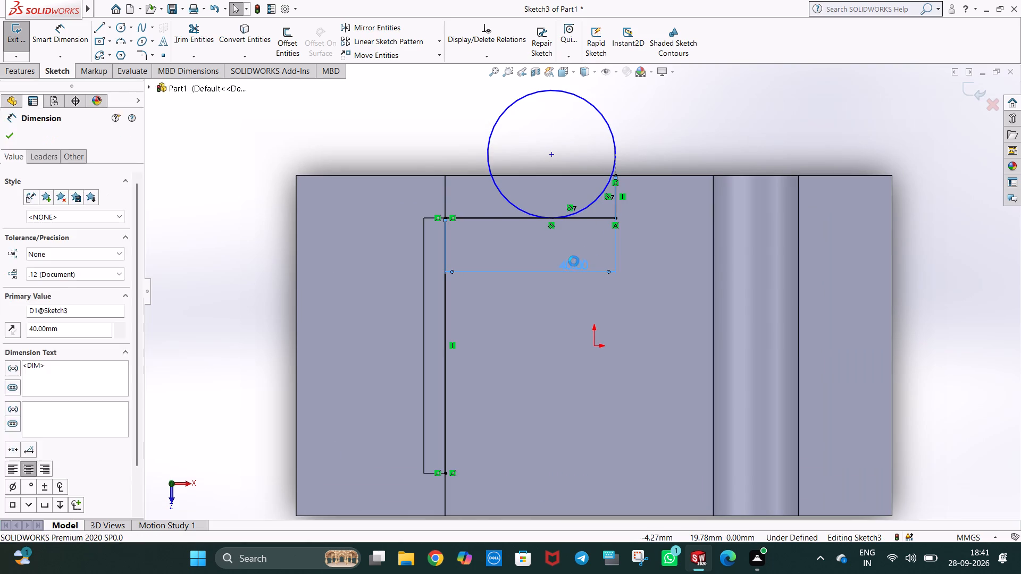
# Dimension the horizontal line between its two endpoints at 40 mm, placing the dimension below the line.
pyautogui.click(73, 34)
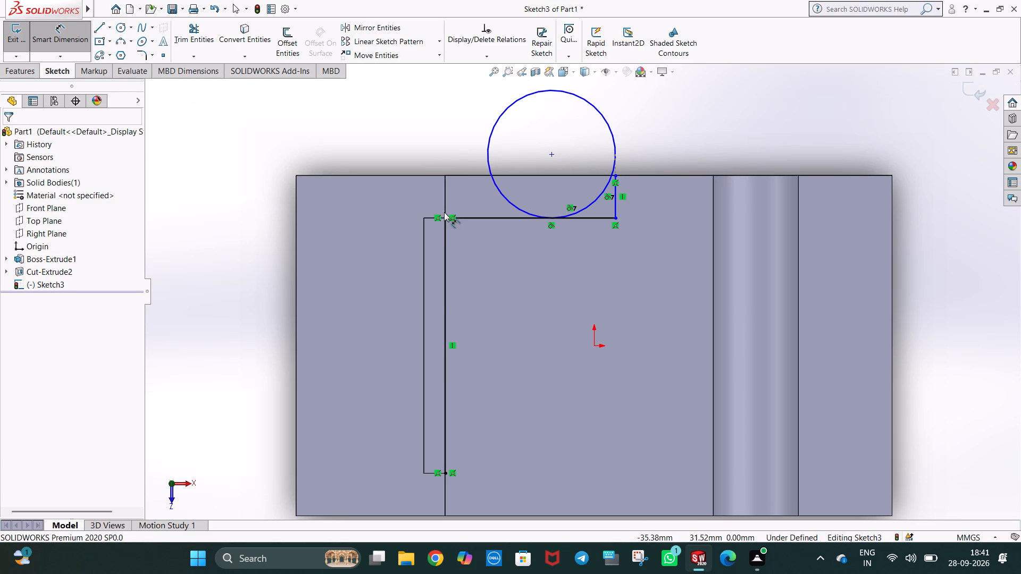
pyautogui.click(445, 218)
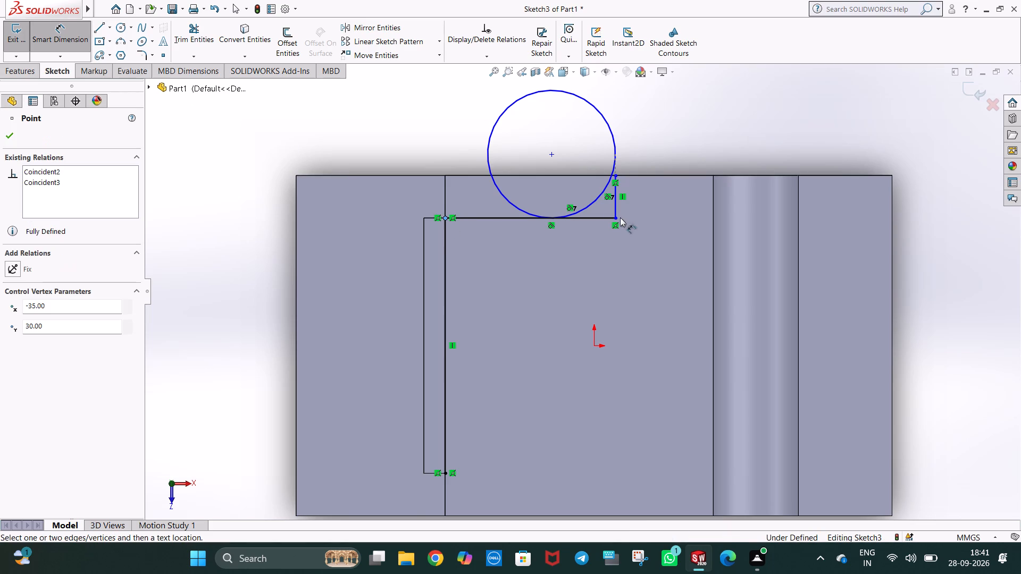
pyautogui.click(615, 217)
pyautogui.click(534, 260)
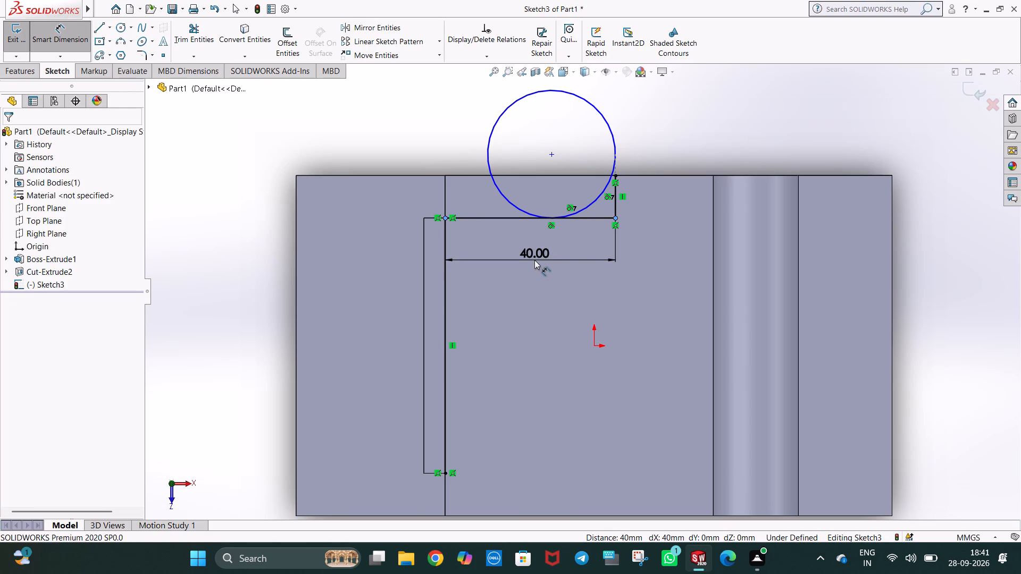
pyautogui.click(492, 244)
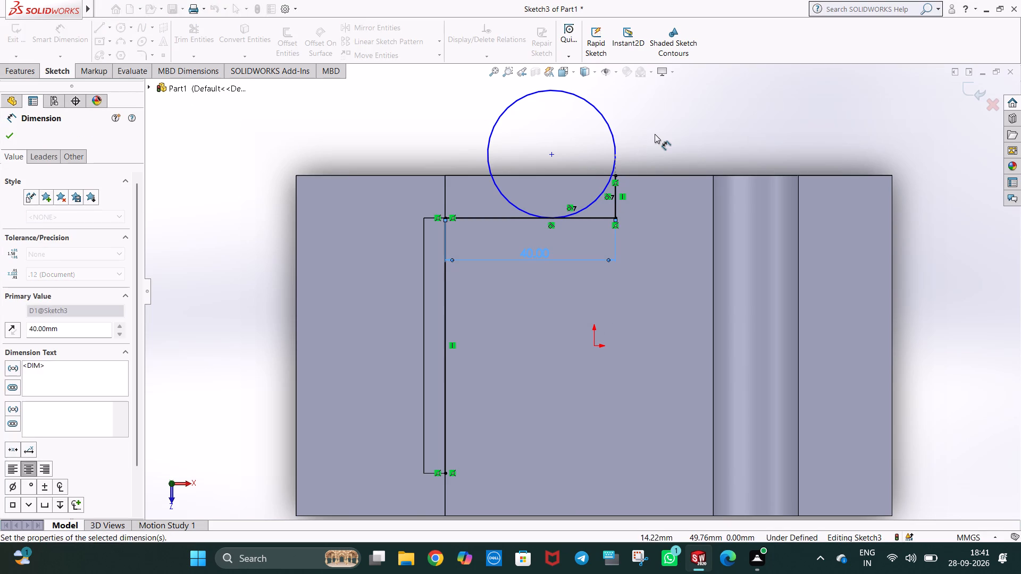
pyautogui.click(655, 134)
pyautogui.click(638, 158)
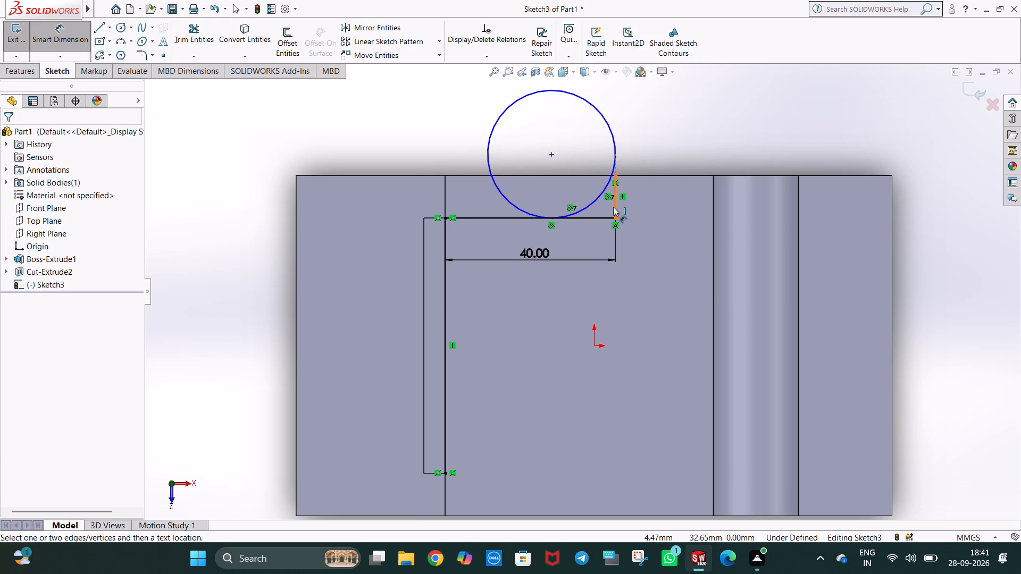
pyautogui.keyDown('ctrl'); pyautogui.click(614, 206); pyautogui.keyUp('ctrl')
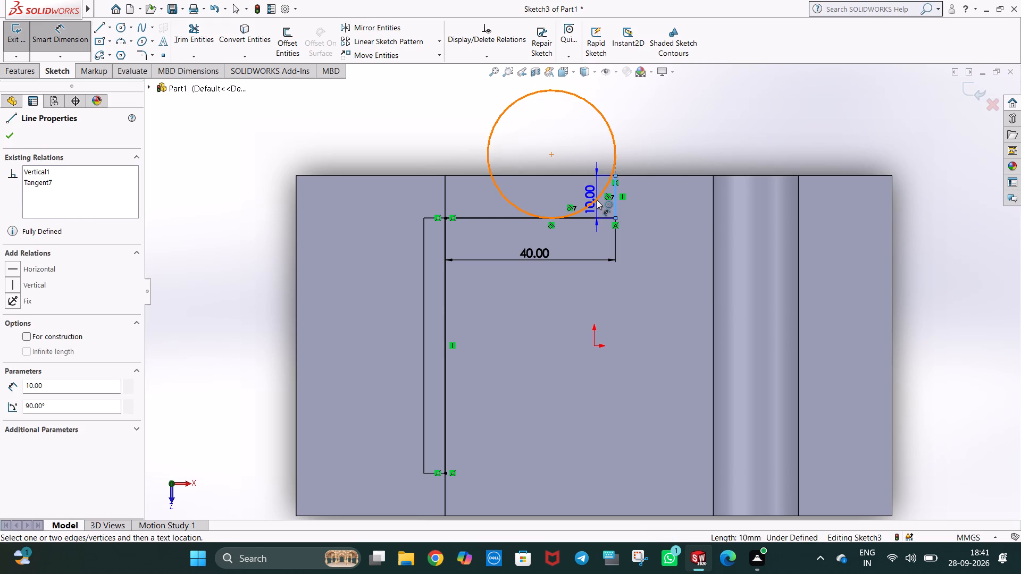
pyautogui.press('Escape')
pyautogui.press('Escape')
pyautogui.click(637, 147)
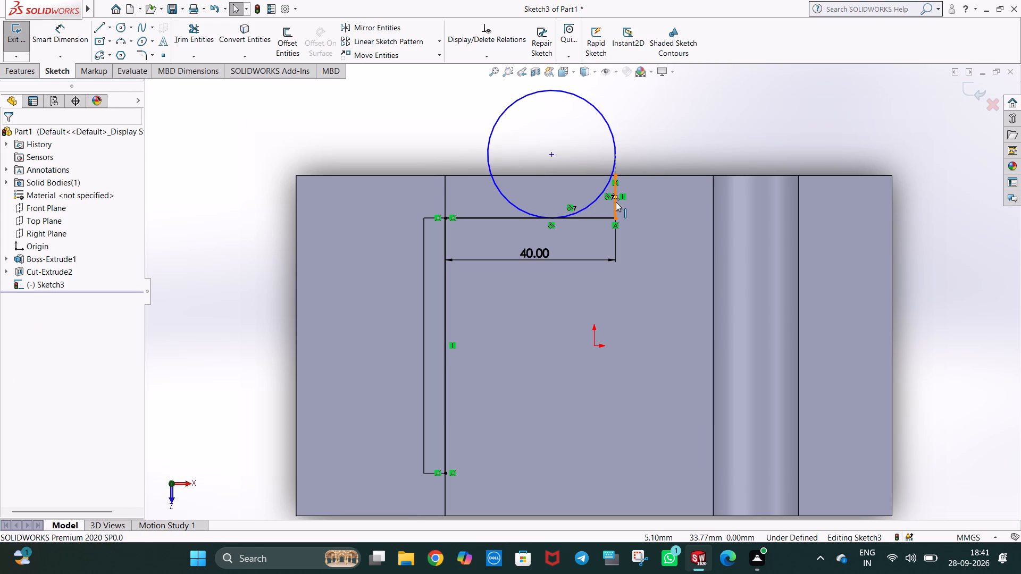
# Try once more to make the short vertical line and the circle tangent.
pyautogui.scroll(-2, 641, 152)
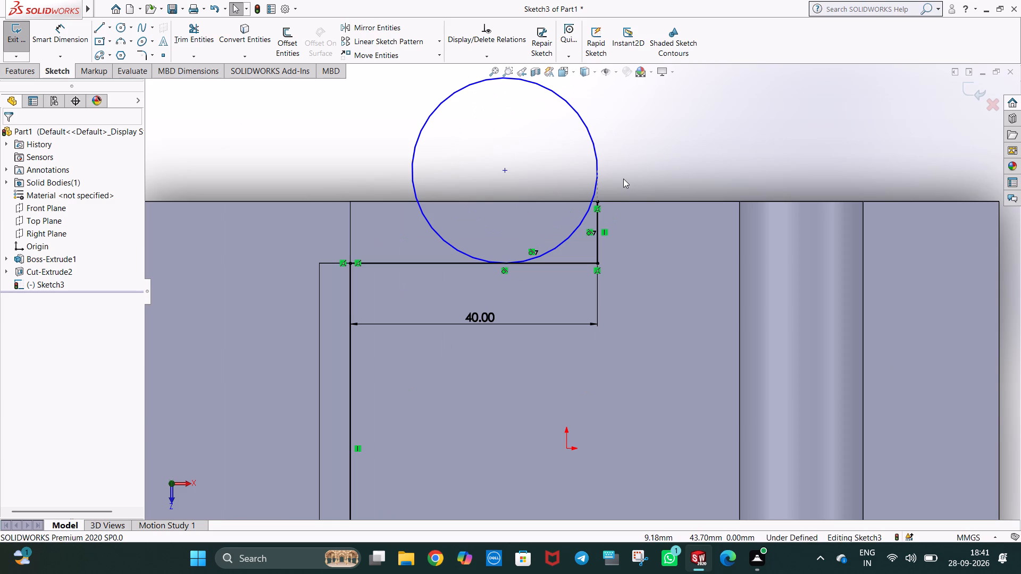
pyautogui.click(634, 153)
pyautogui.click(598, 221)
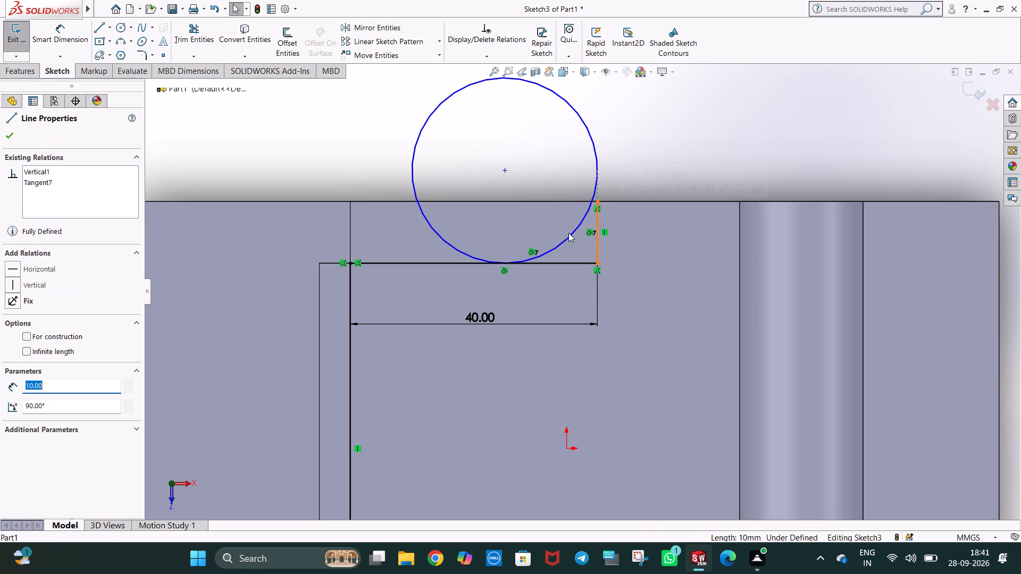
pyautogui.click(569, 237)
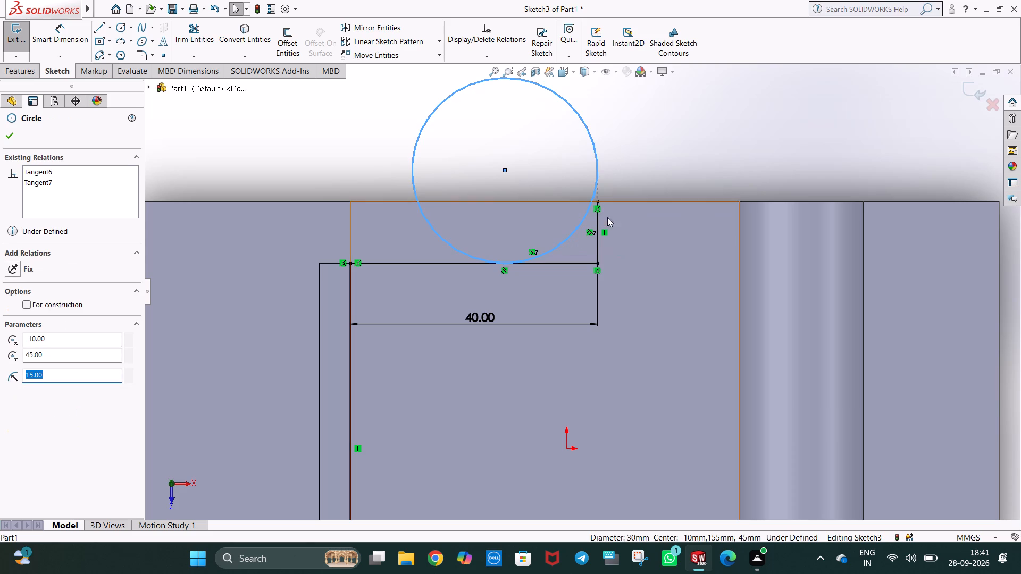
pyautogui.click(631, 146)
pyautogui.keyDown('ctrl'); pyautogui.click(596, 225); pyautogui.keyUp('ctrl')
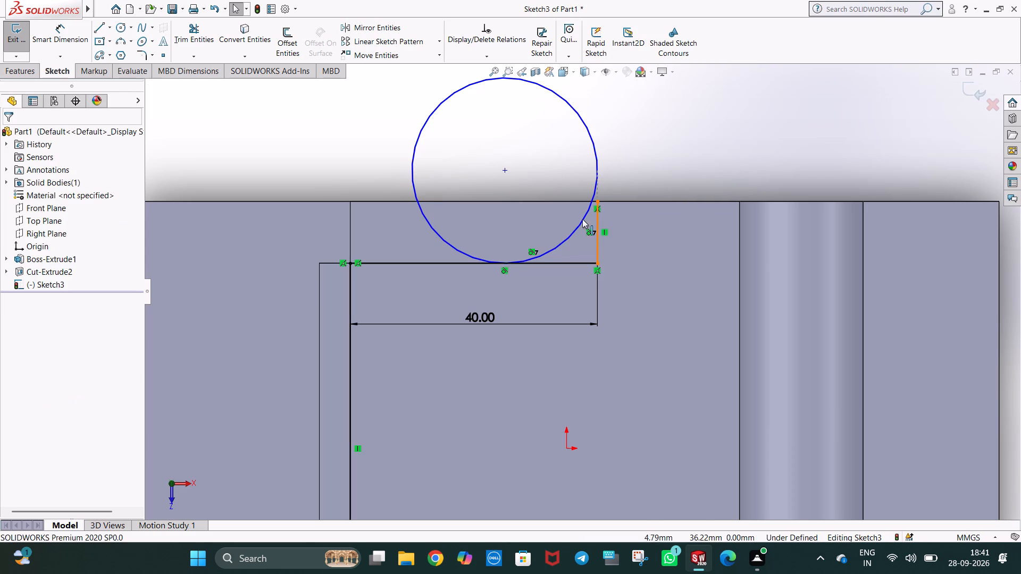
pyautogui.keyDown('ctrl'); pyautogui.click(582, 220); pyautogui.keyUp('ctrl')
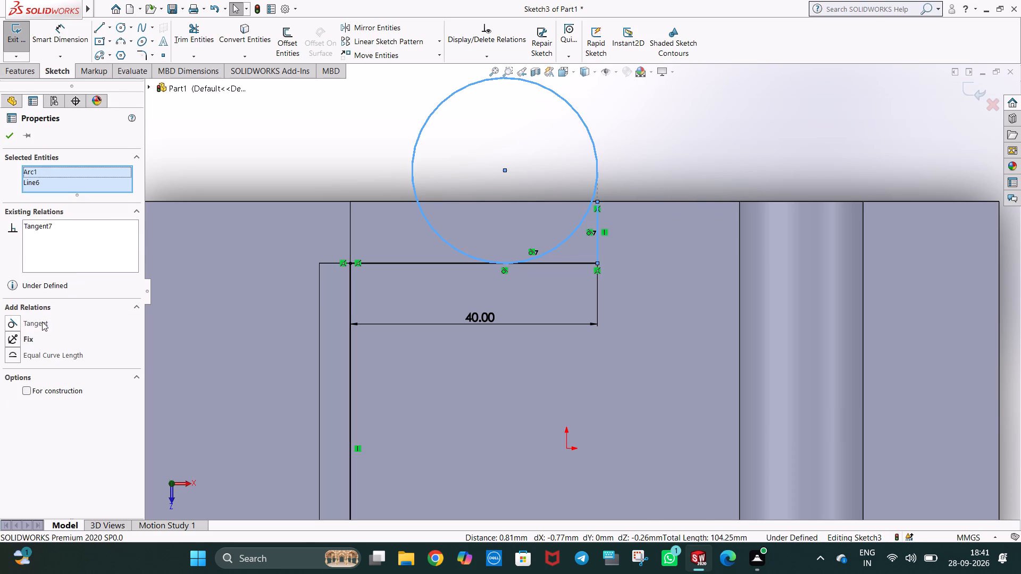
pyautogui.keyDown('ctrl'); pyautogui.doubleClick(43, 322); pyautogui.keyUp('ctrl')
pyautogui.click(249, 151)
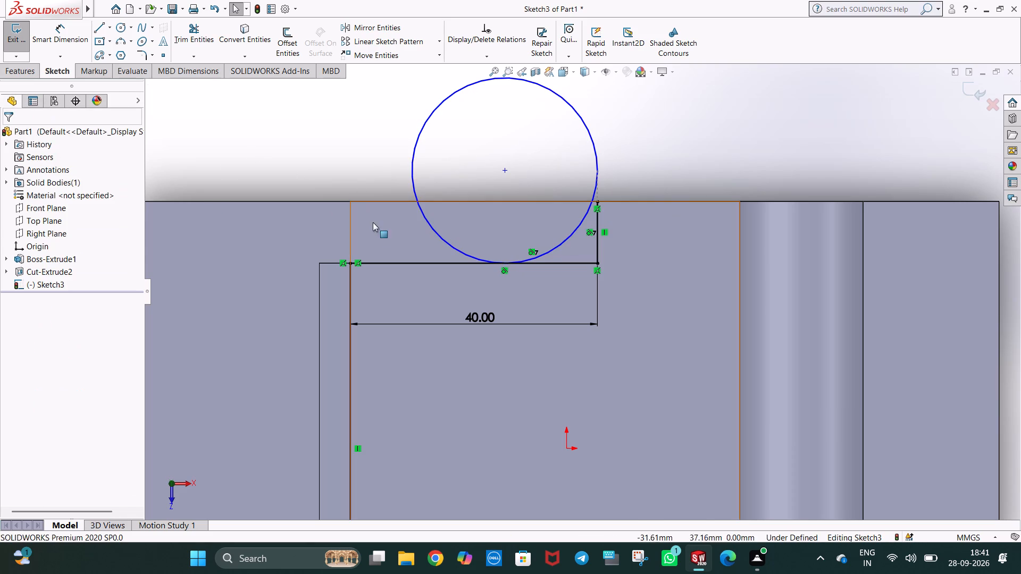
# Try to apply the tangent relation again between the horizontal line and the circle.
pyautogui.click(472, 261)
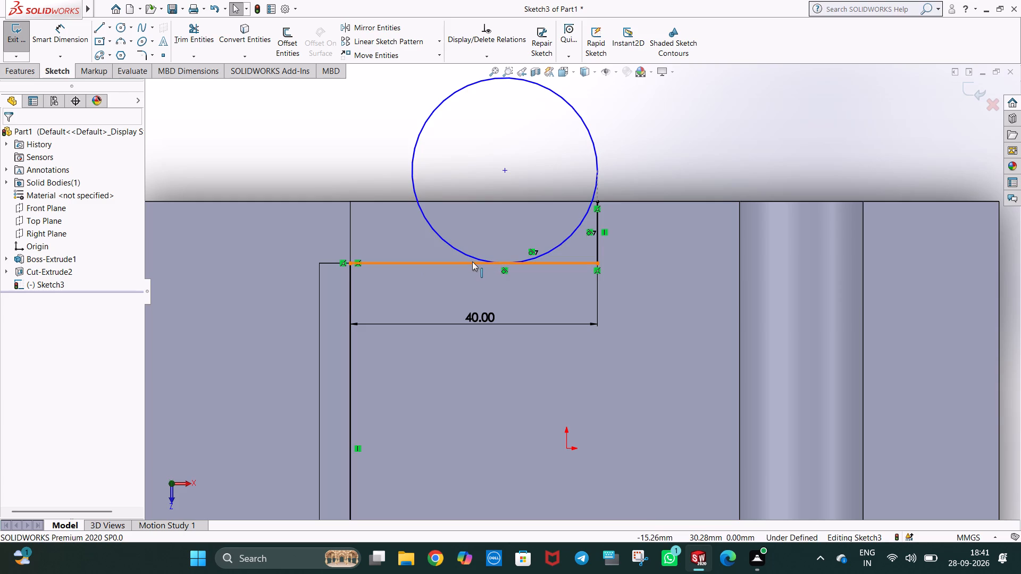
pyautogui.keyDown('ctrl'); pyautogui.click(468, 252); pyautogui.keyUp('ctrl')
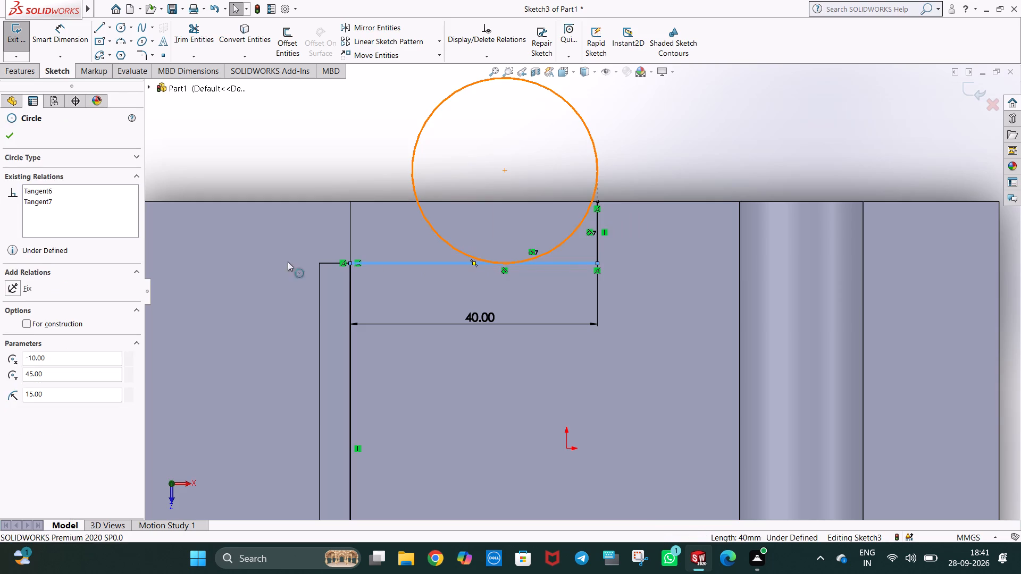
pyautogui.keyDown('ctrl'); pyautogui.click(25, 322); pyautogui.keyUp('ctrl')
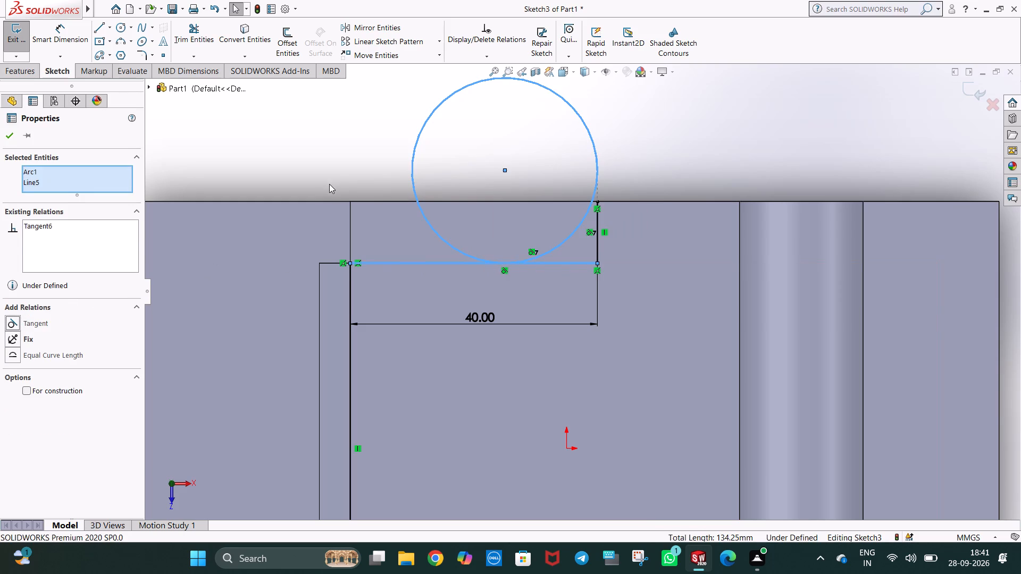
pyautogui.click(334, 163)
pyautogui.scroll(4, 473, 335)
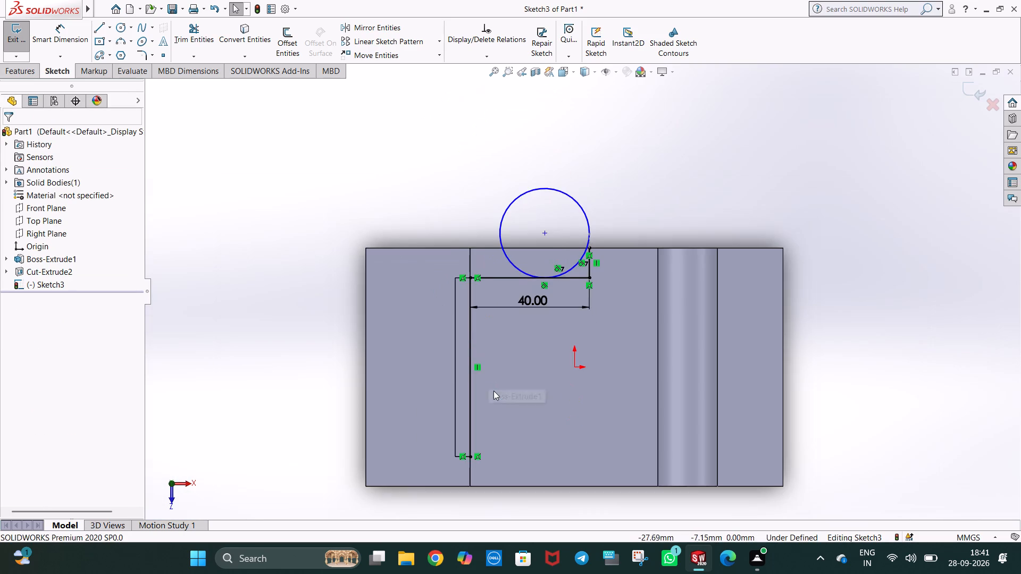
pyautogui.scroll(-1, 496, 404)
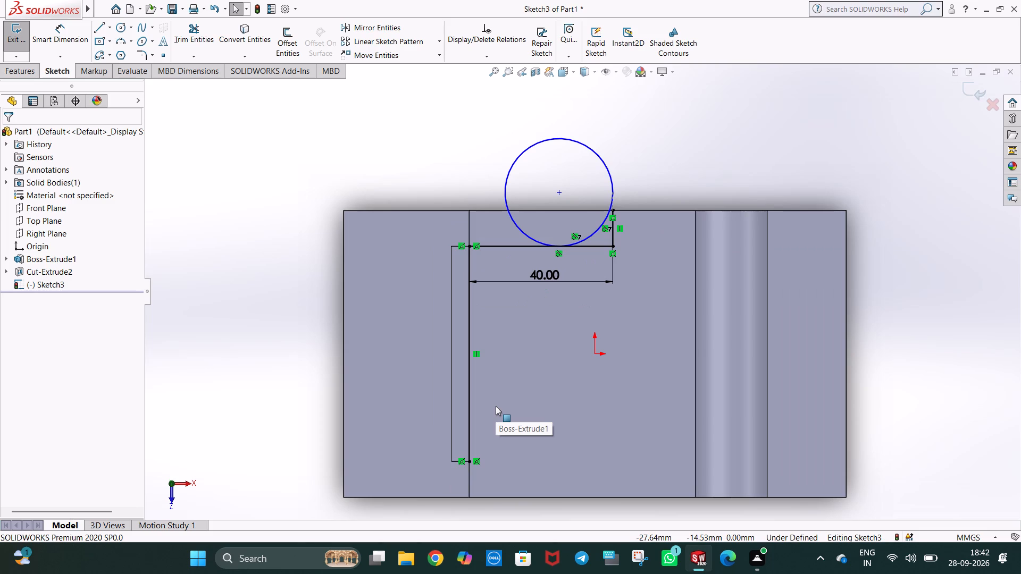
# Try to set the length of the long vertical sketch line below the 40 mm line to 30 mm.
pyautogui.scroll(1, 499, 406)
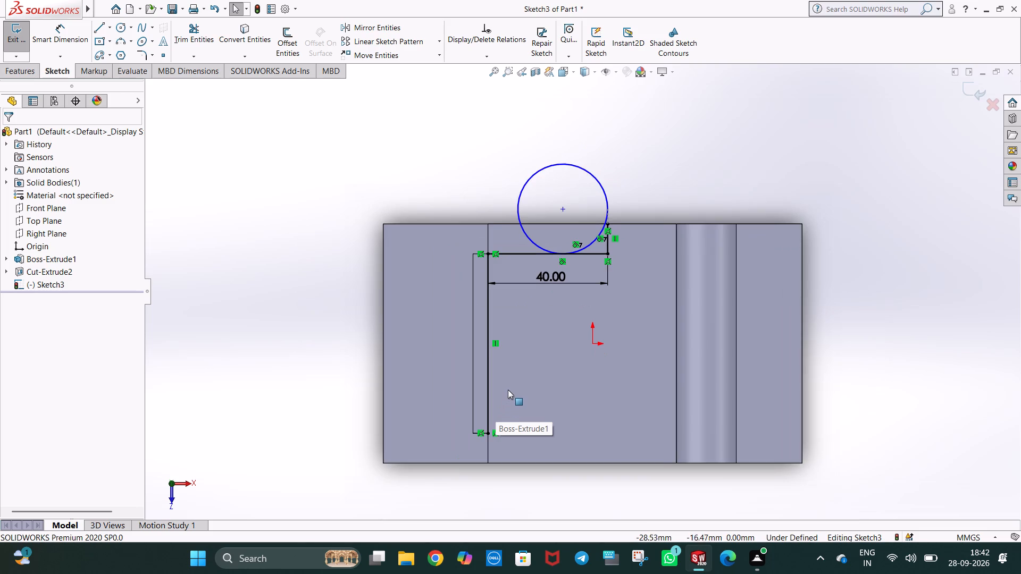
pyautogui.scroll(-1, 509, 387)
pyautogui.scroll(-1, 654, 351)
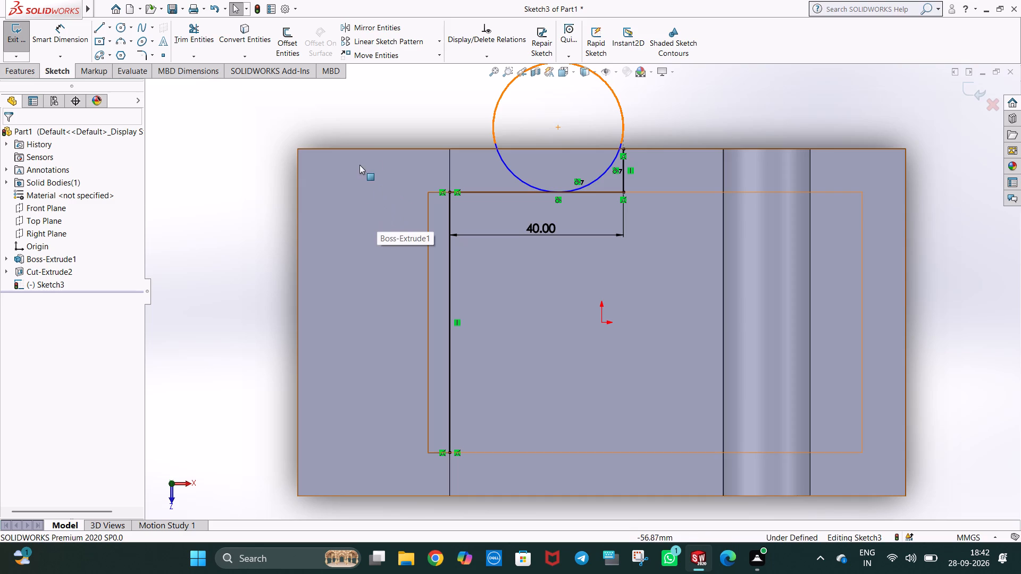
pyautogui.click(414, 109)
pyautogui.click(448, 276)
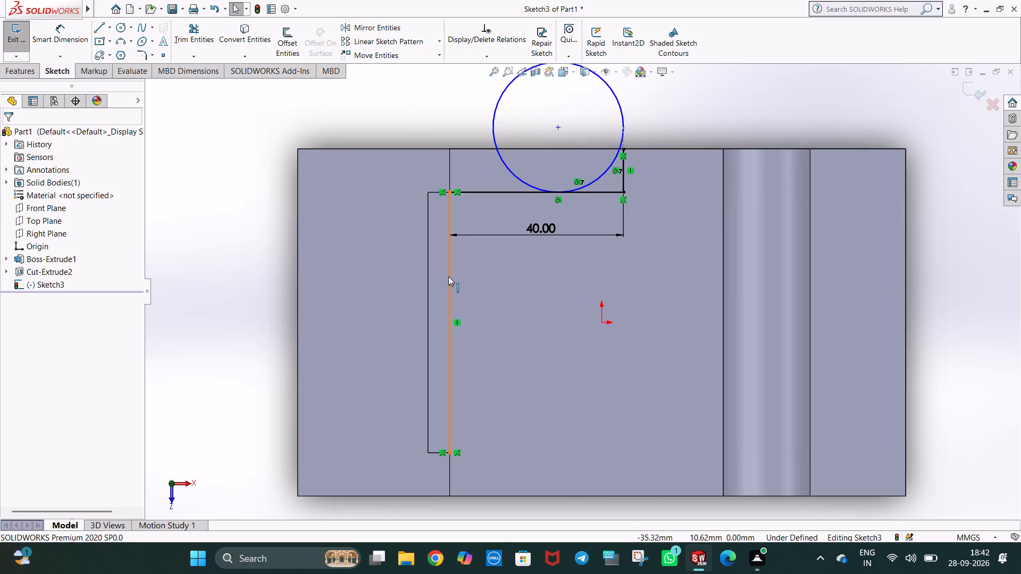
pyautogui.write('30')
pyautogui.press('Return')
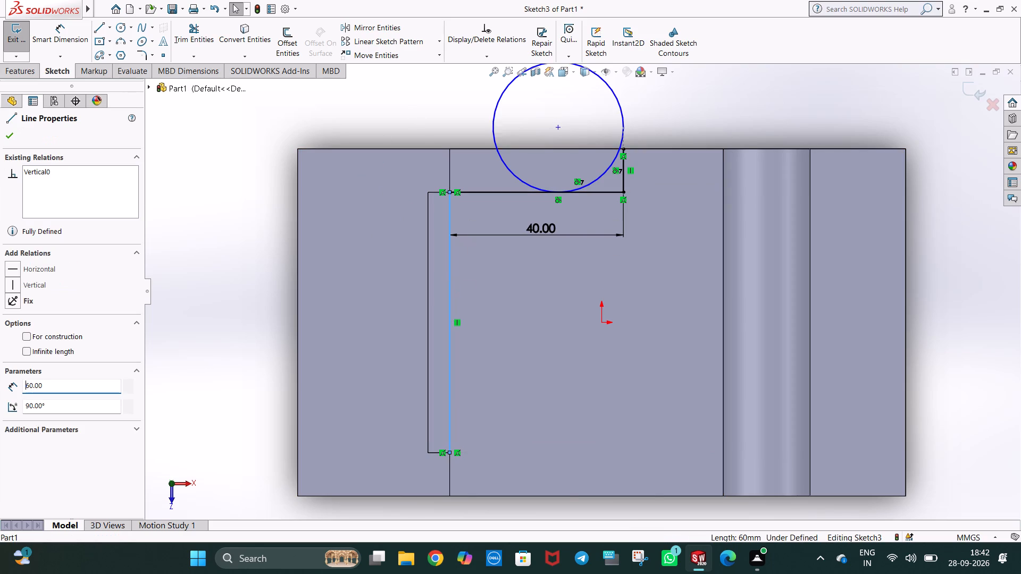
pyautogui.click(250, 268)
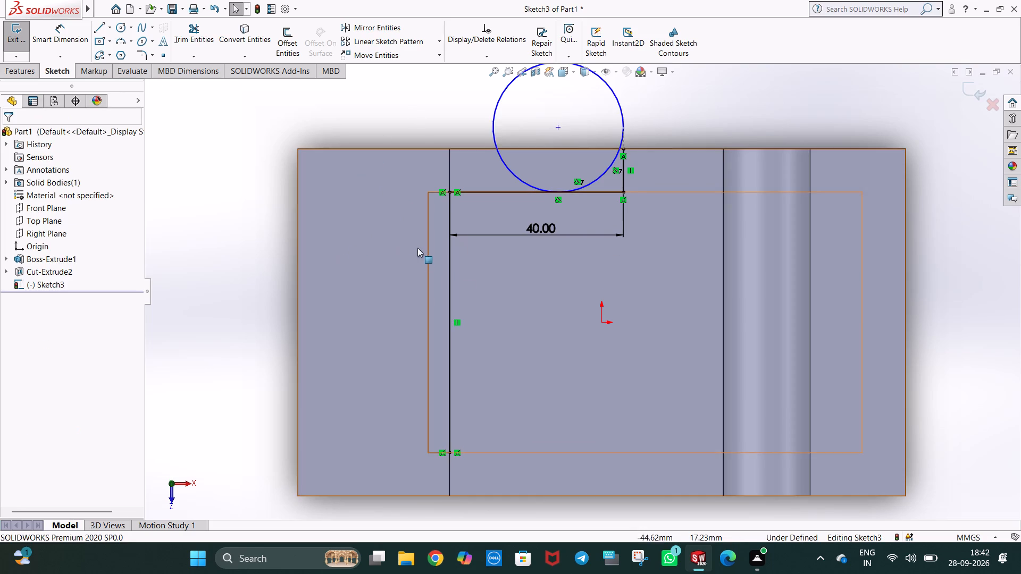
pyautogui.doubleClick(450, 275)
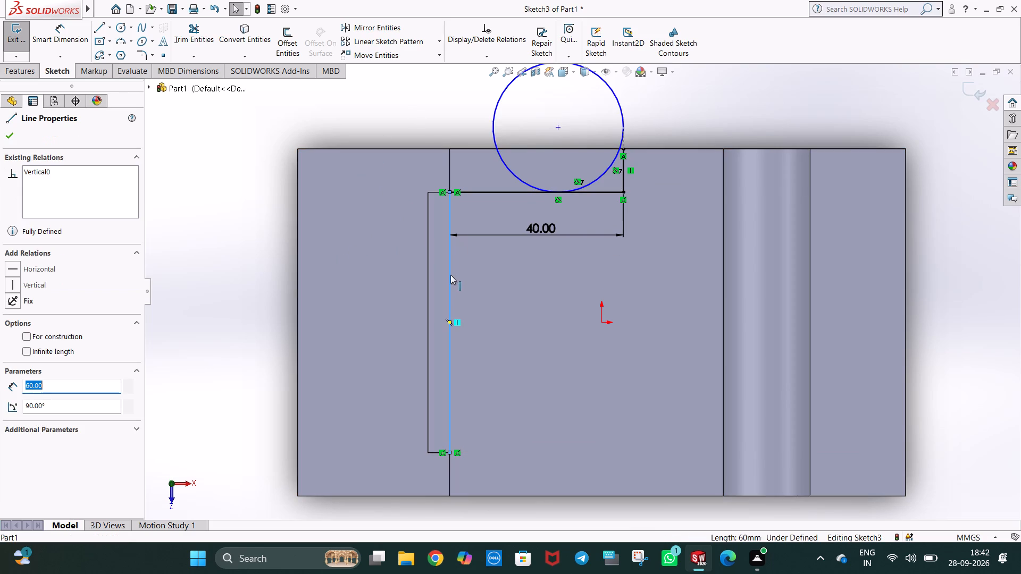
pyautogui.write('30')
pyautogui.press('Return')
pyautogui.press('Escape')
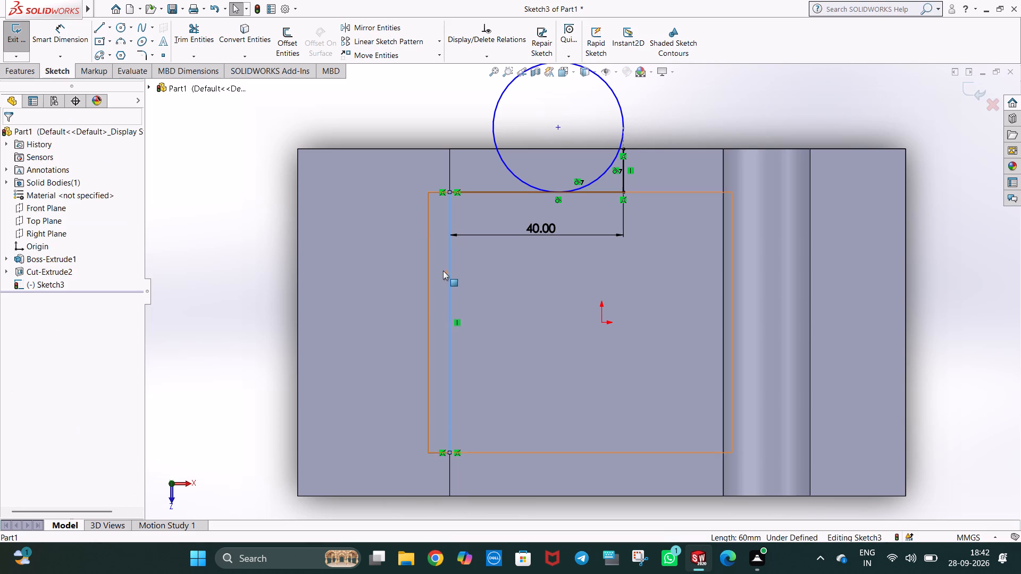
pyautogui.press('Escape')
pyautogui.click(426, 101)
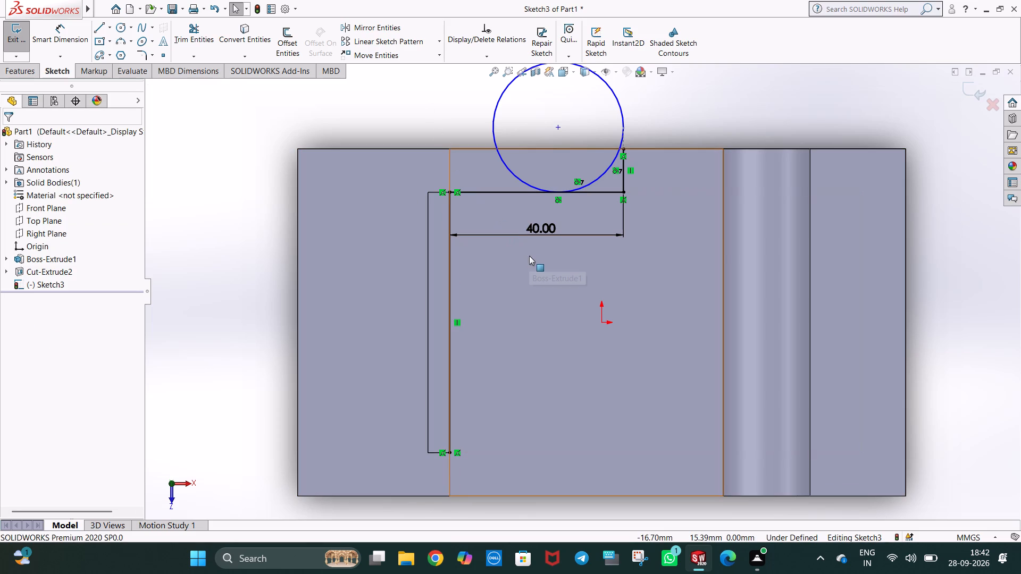
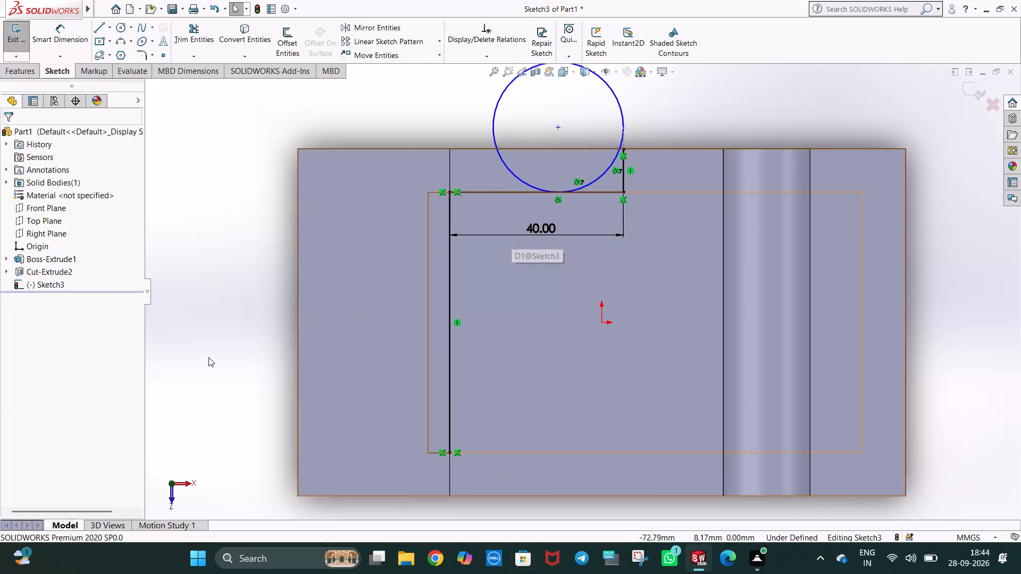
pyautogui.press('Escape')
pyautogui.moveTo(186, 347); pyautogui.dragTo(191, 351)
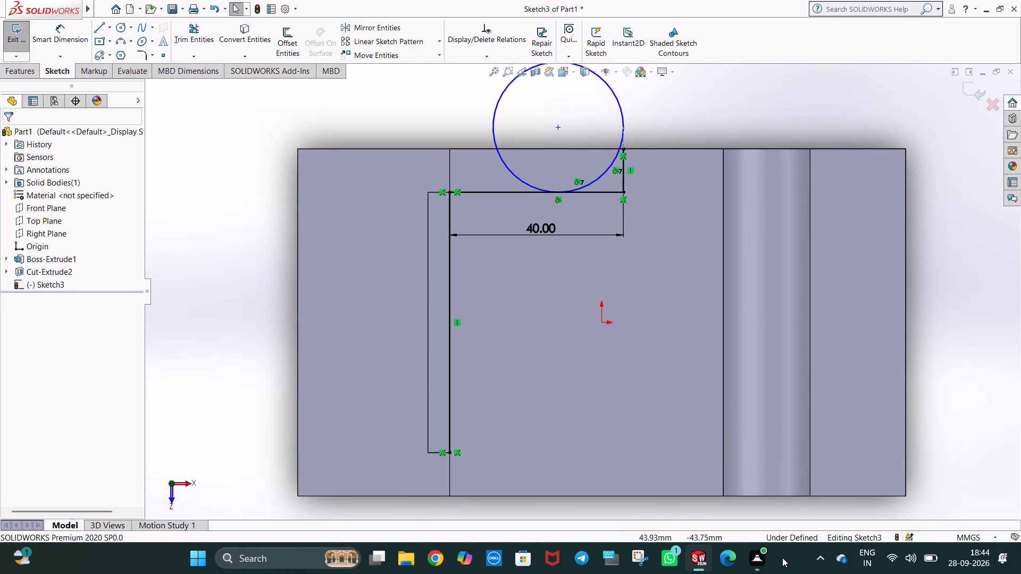
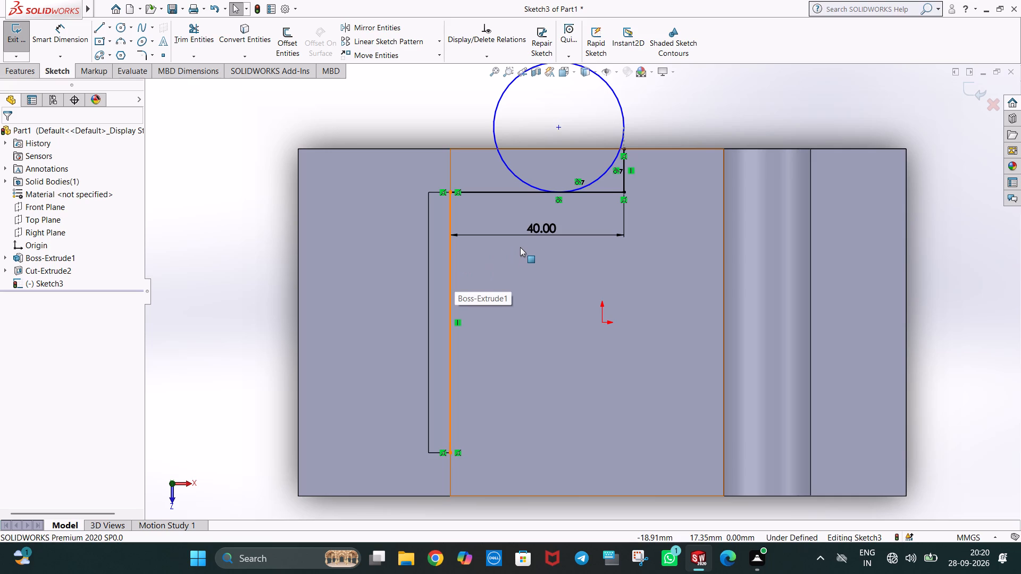
# Delete the 60 mm vertical sketch line lying on the inner model edge.
pyautogui.click(701, 129)
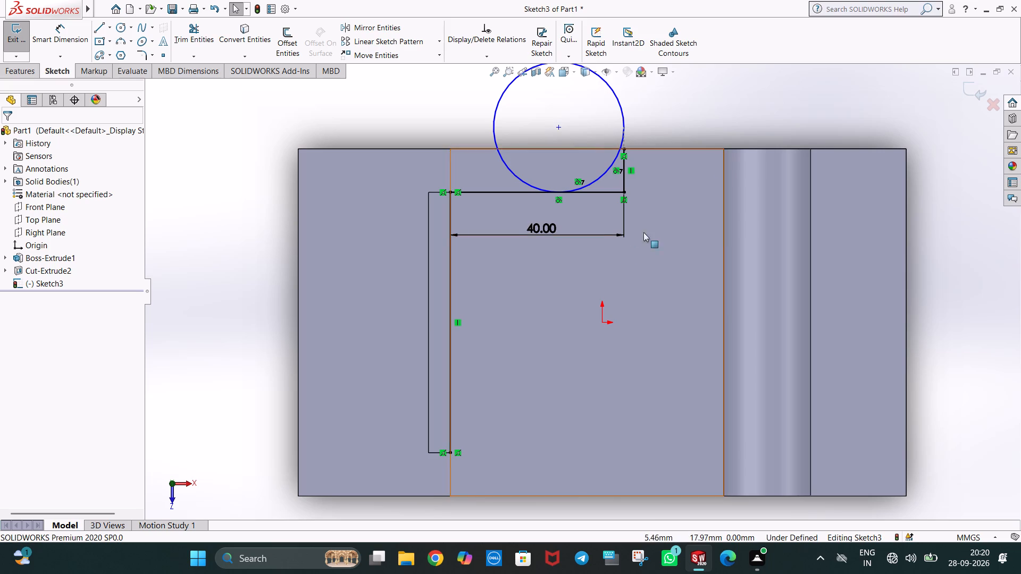
pyautogui.click(704, 115)
pyautogui.click(451, 295)
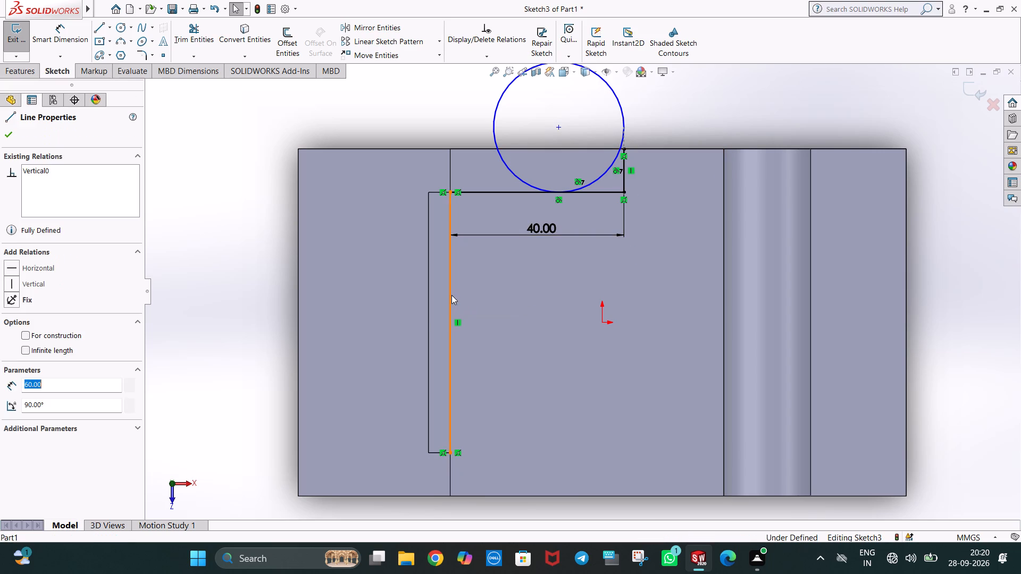
pyautogui.press('Delete')
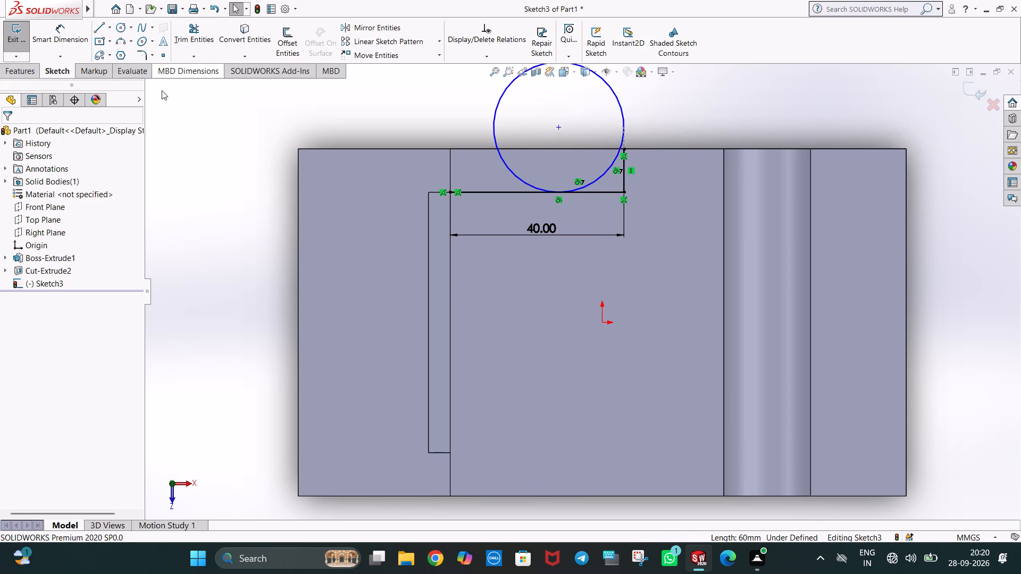
# Sketch a vertical line upward along the inner model edge, starting level with the origin, and set its length to 15 mm.
pyautogui.click(96, 27)
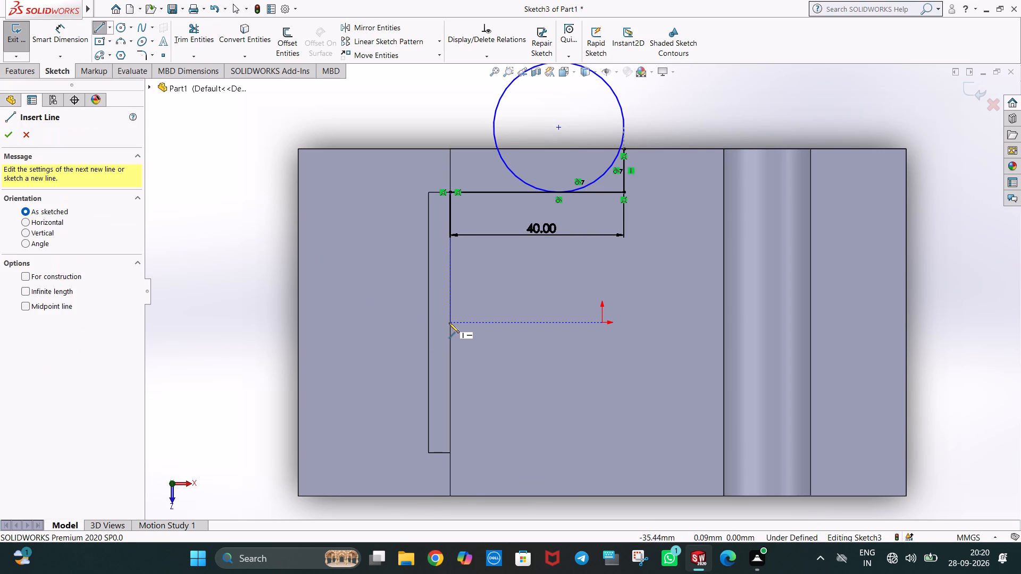
pyautogui.click(450, 323)
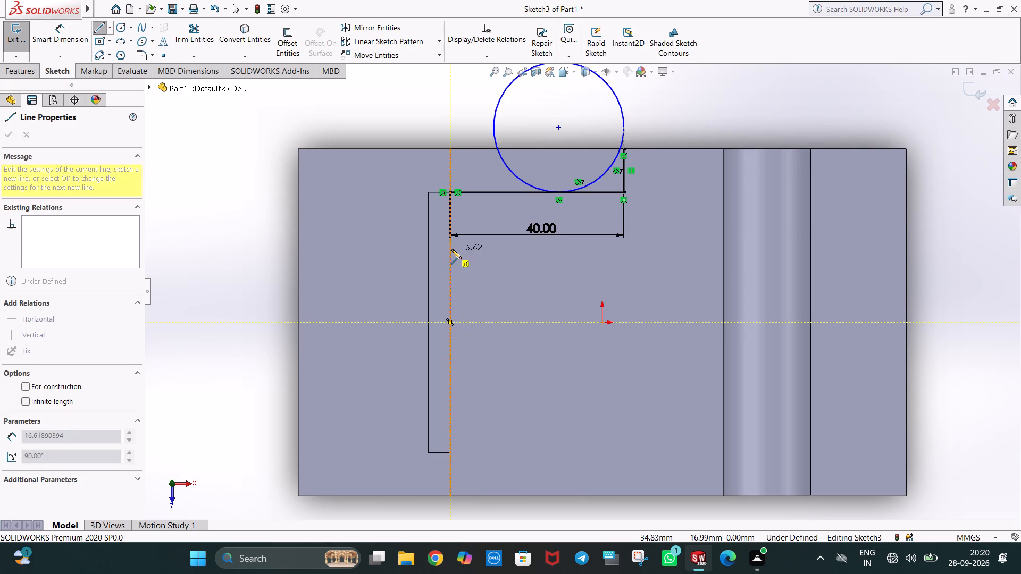
pyautogui.click(451, 249)
pyautogui.press('Escape')
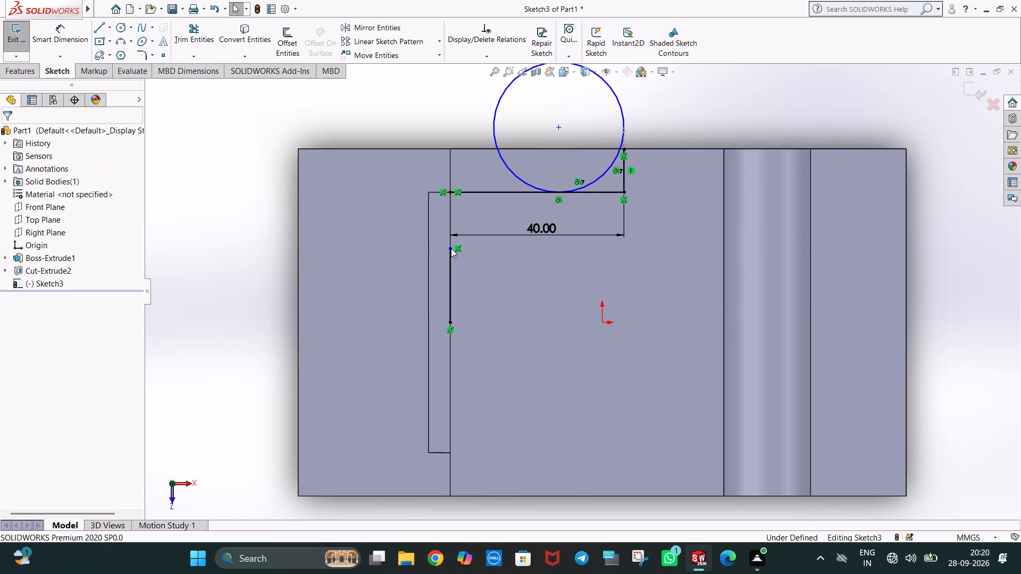
pyautogui.click(451, 267)
pyautogui.write('15')
pyautogui.press('Return')
pyautogui.press('Escape')
pyautogui.press('Escape')
pyautogui.click(400, 83)
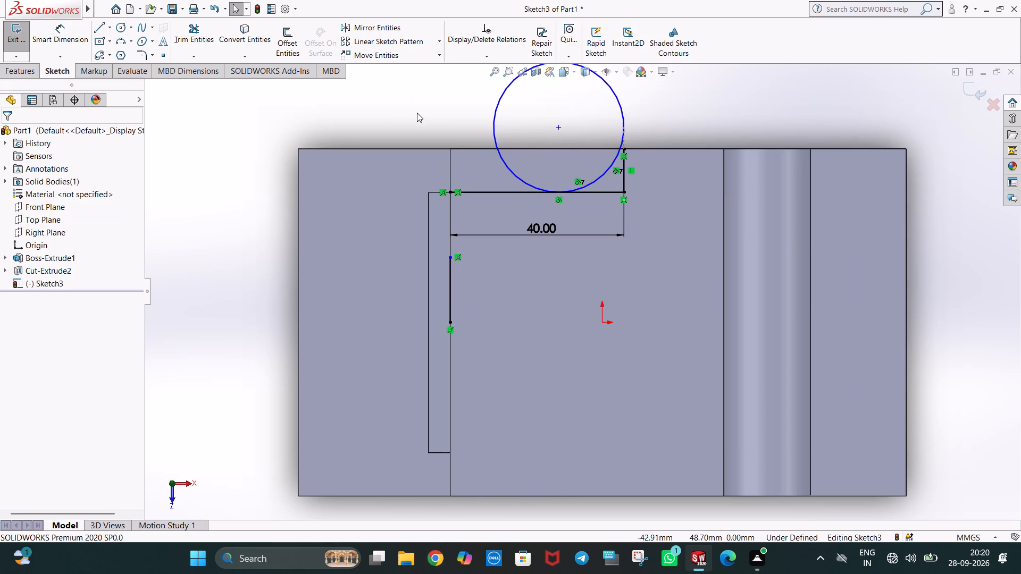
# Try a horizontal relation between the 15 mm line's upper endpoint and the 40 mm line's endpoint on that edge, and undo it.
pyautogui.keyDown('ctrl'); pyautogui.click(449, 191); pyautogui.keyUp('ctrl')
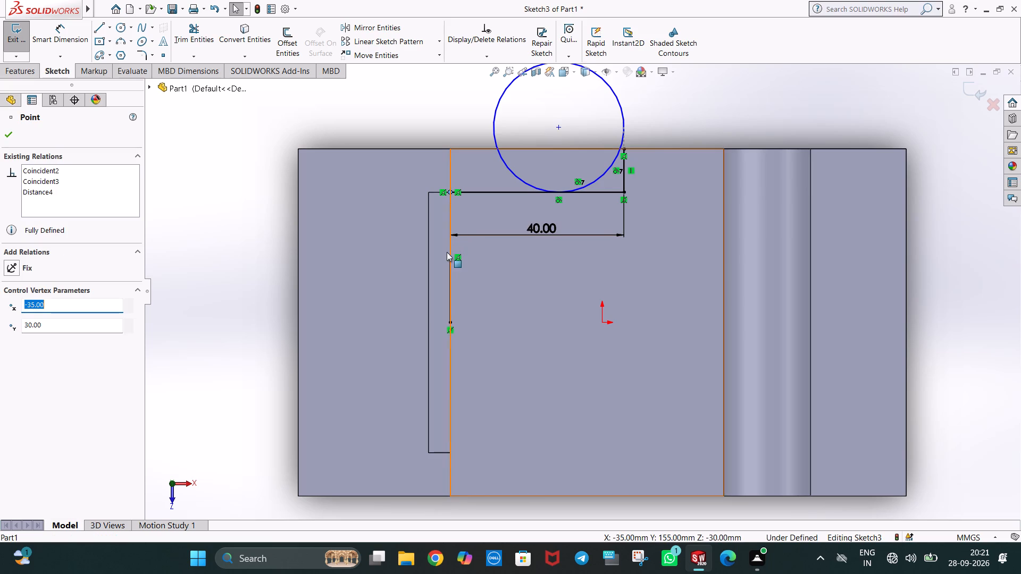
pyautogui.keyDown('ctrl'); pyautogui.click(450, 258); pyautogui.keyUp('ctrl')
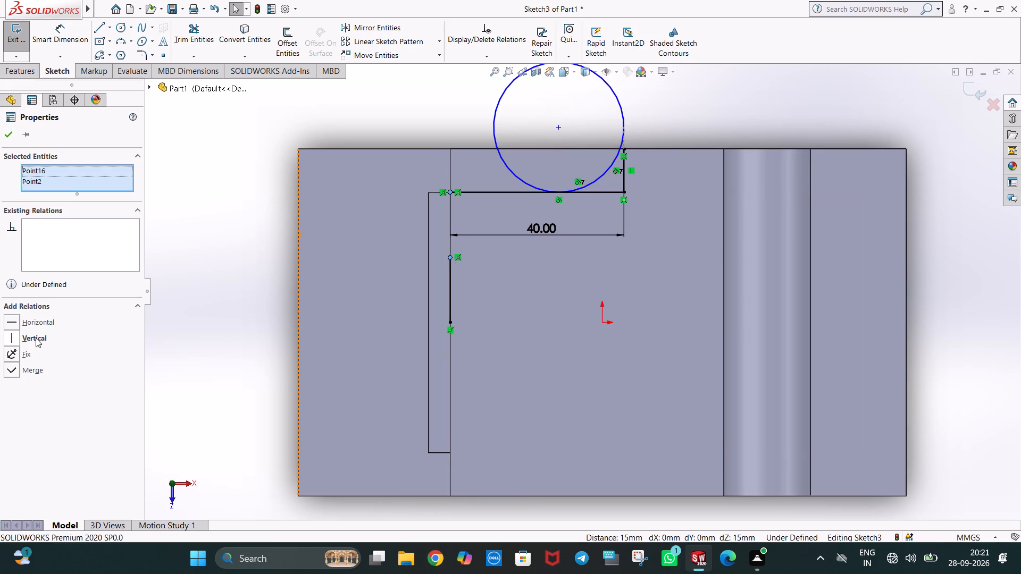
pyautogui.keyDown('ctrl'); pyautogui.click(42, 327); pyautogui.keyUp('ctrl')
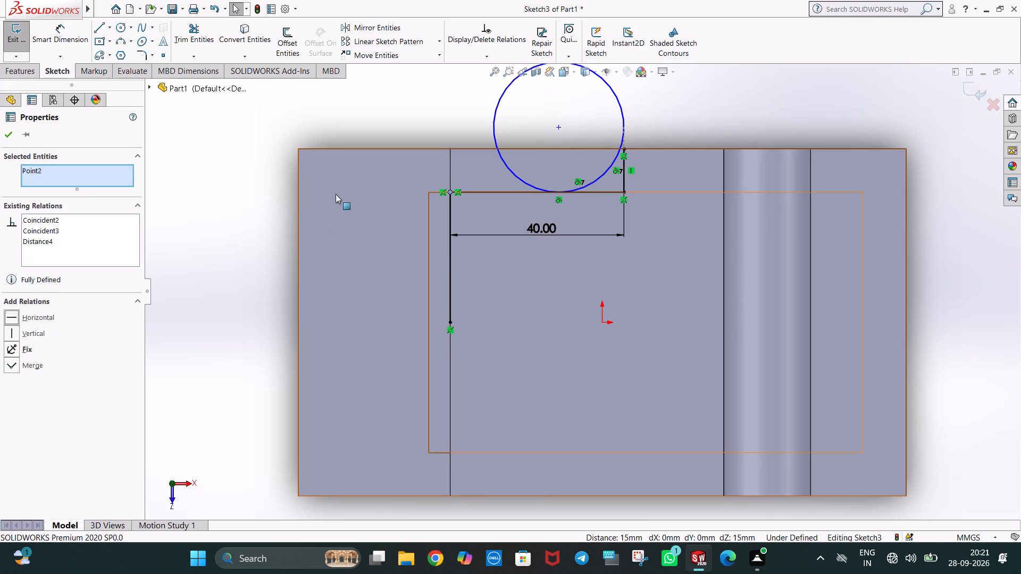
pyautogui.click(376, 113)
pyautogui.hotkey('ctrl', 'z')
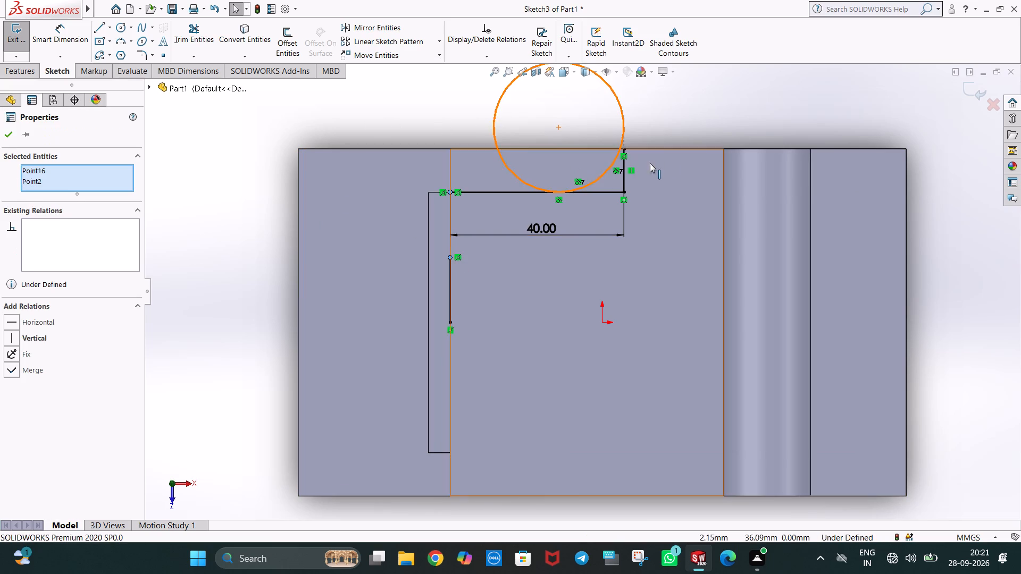
# Delete the 40 mm horizontal line with its dimension and the short vertical line beside the circle.
pyautogui.click(697, 124)
pyautogui.click(606, 192)
pyautogui.press('Delete')
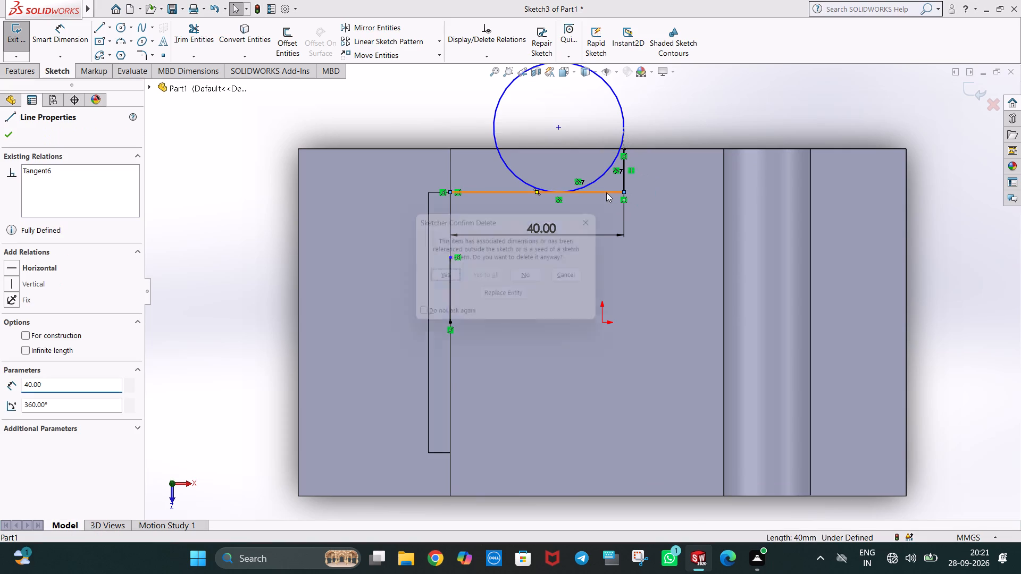
pyautogui.click(450, 281)
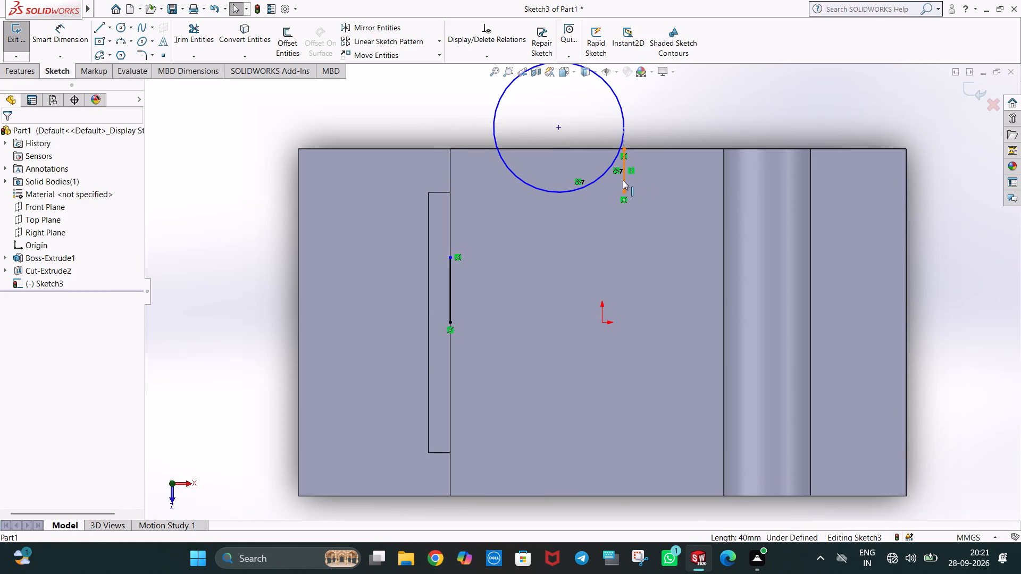
pyautogui.click(623, 180)
pyautogui.press('Delete')
pyautogui.click(654, 107)
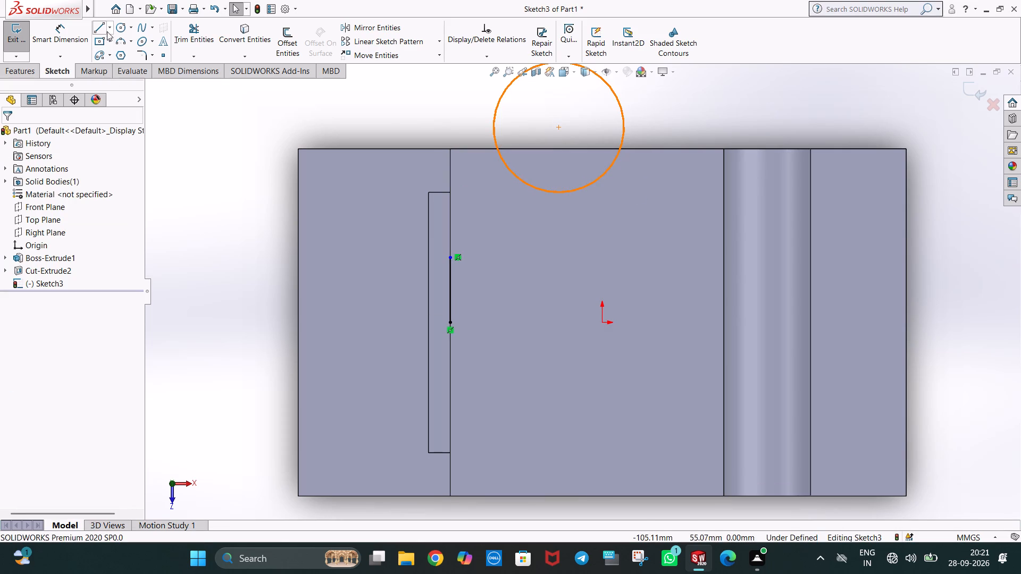
# Sketch a 40 mm horizontal line from the 15 mm line's upper end, continuing with a vertical line up to the face's upper edge.
pyautogui.click(100, 26)
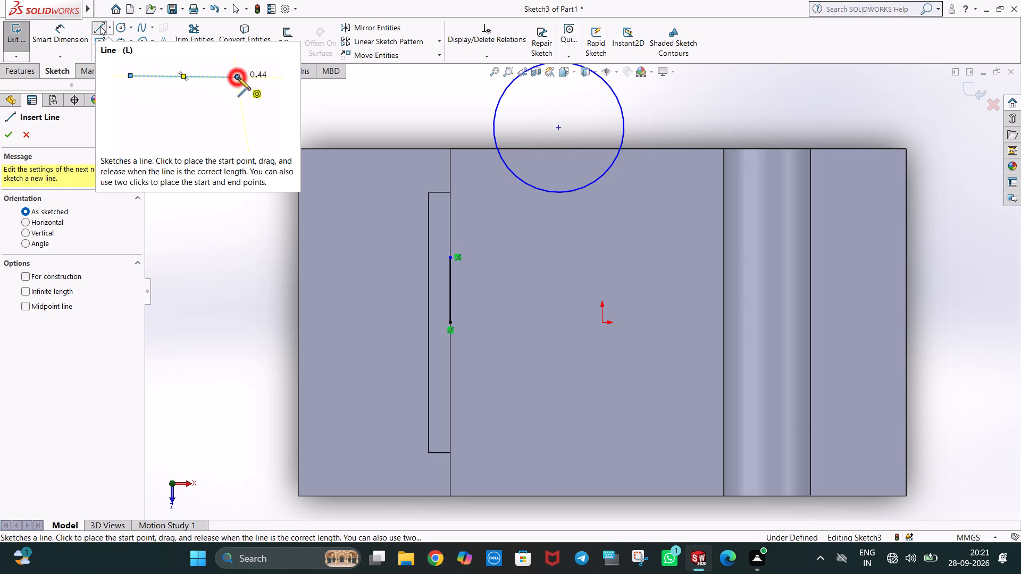
pyautogui.click(450, 257)
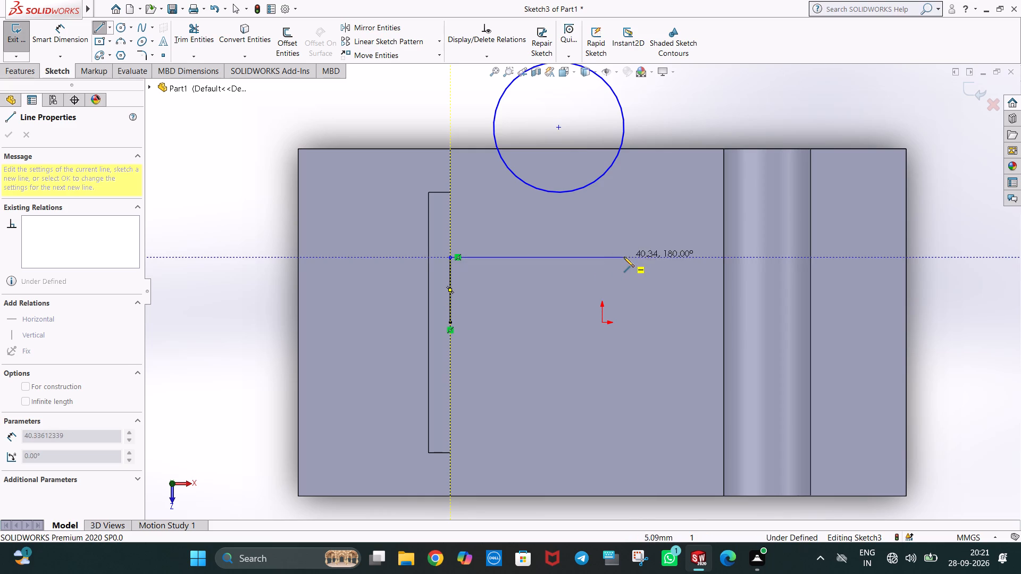
pyautogui.click(624, 257)
pyautogui.write('40')
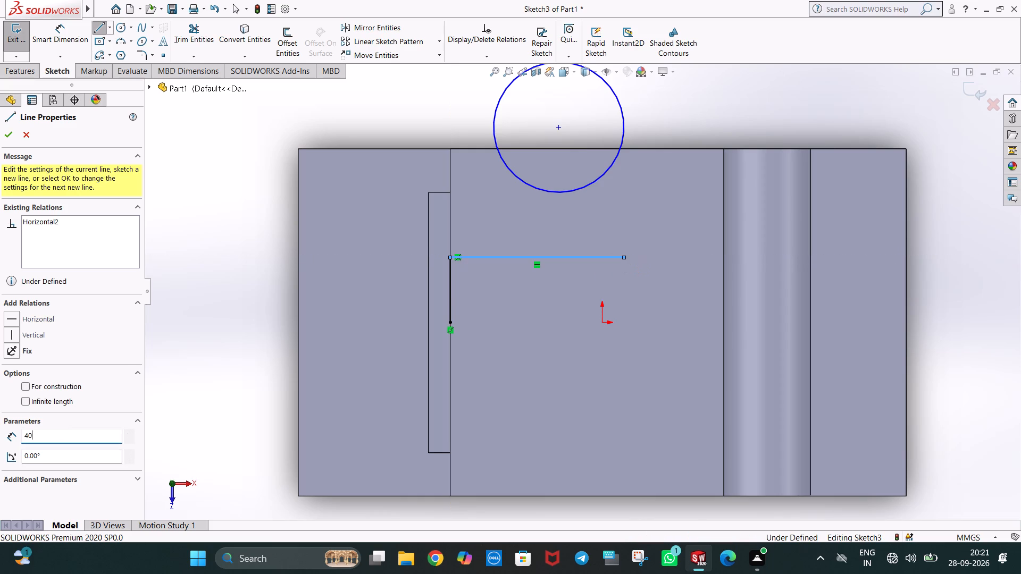
pyautogui.press('Return')
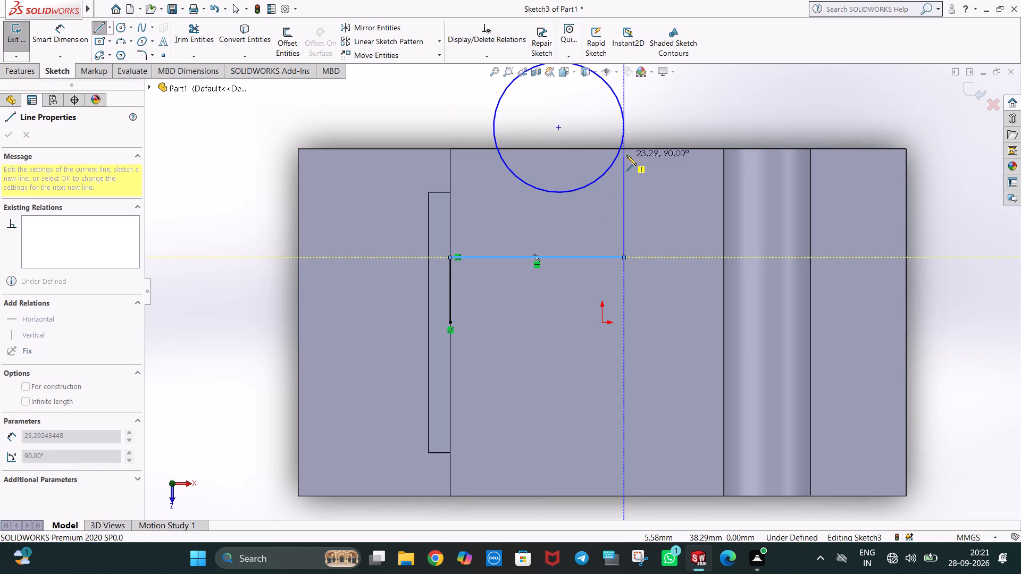
pyautogui.click(624, 148)
pyautogui.press('Escape')
pyautogui.press('Escape')
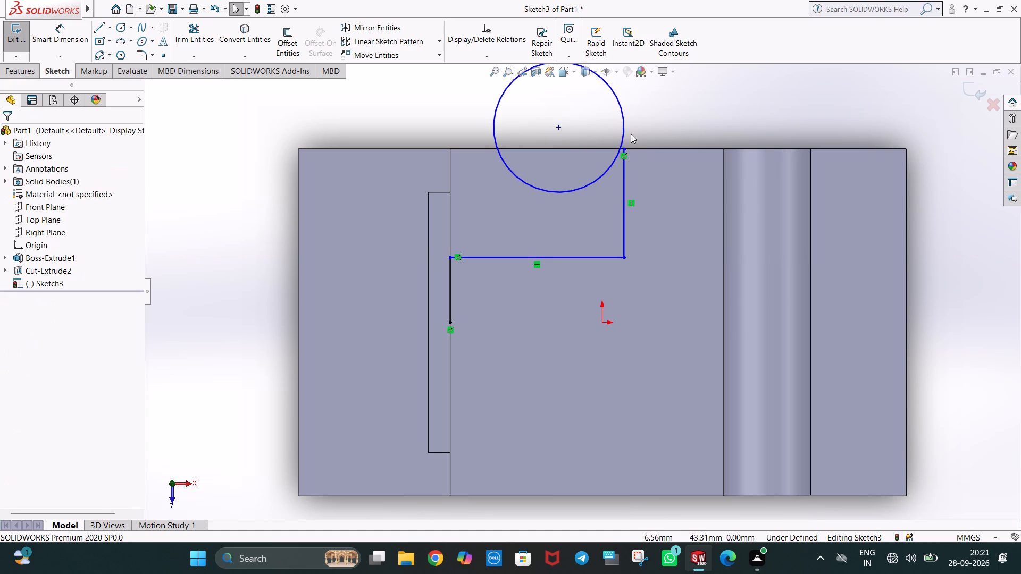
pyautogui.click(631, 133)
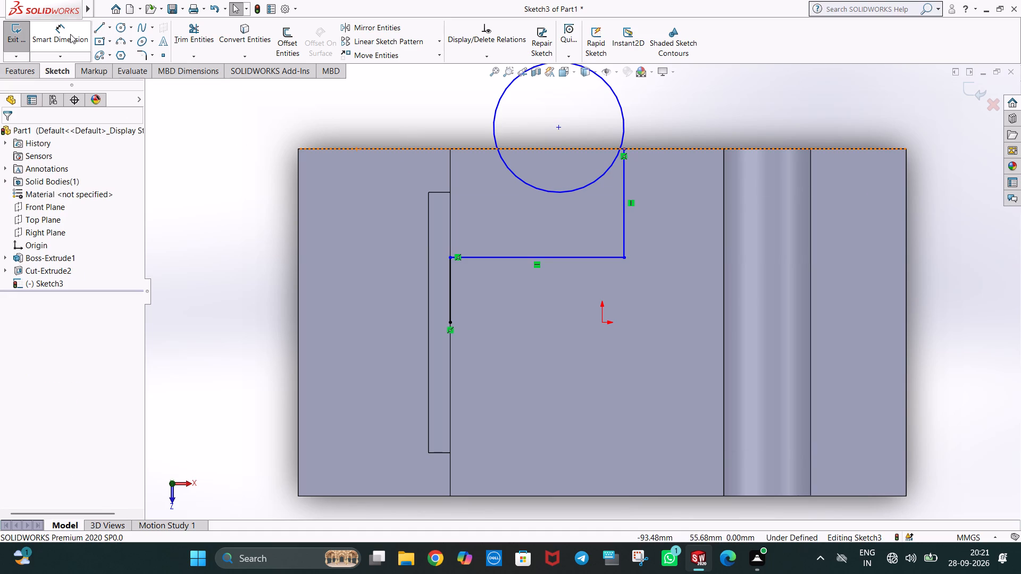
pyautogui.click(430, 109)
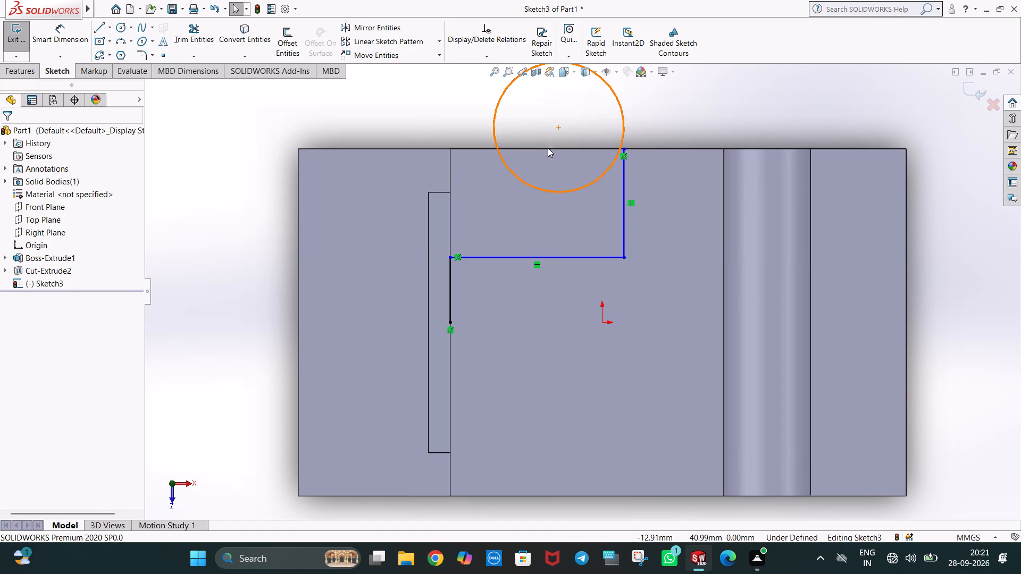
# Make the circle tangent to both the new horizontal line and the new vertical line.
pyautogui.keyDown('ctrl'); pyautogui.click(557, 190); pyautogui.keyUp('ctrl')
pyautogui.keyDown('ctrl'); pyautogui.click(566, 256); pyautogui.keyUp('ctrl')
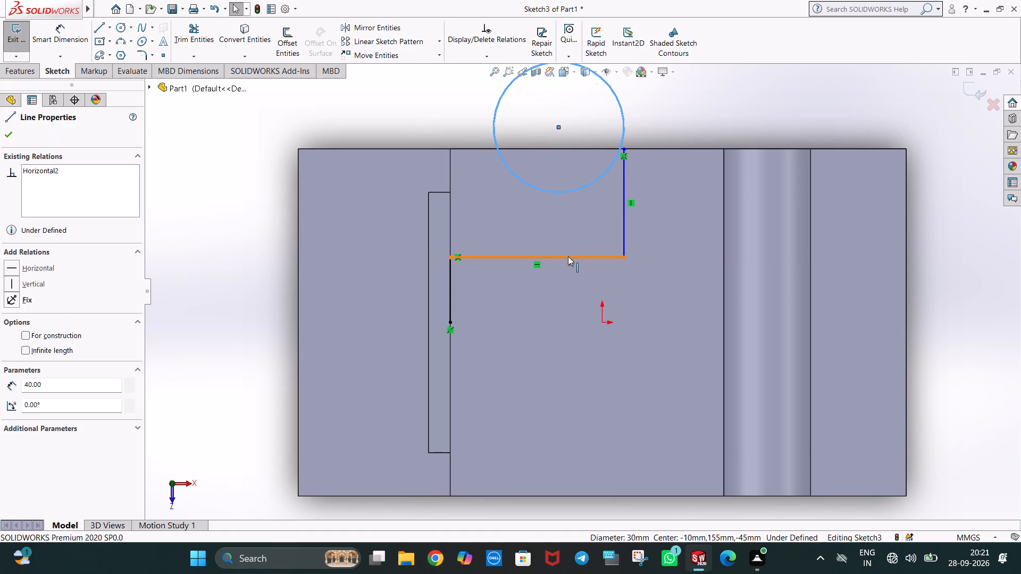
pyautogui.keyDown('ctrl'); pyautogui.click(43, 320); pyautogui.keyUp('ctrl')
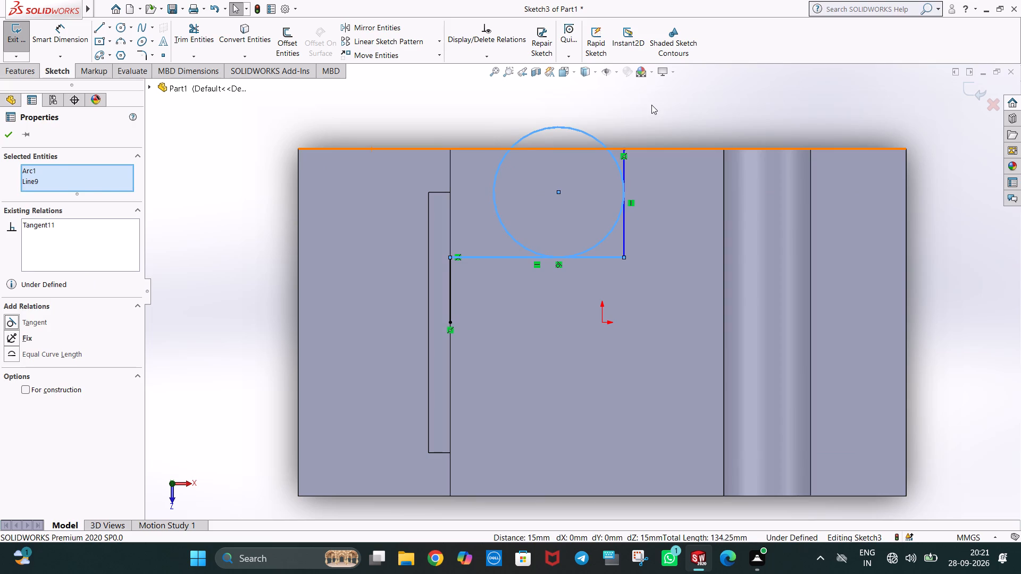
pyautogui.click(651, 105)
pyautogui.keyDown('ctrl'); pyautogui.click(623, 172); pyautogui.keyUp('ctrl')
pyautogui.keyDown('ctrl'); pyautogui.click(616, 158); pyautogui.keyUp('ctrl')
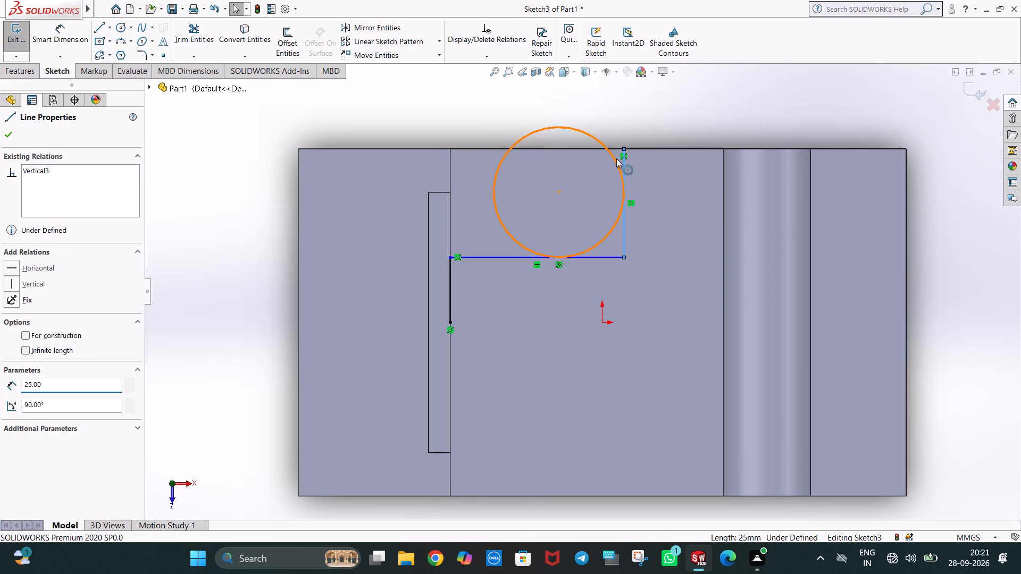
pyautogui.keyDown('ctrl'); pyautogui.click(36, 328); pyautogui.keyUp('ctrl')
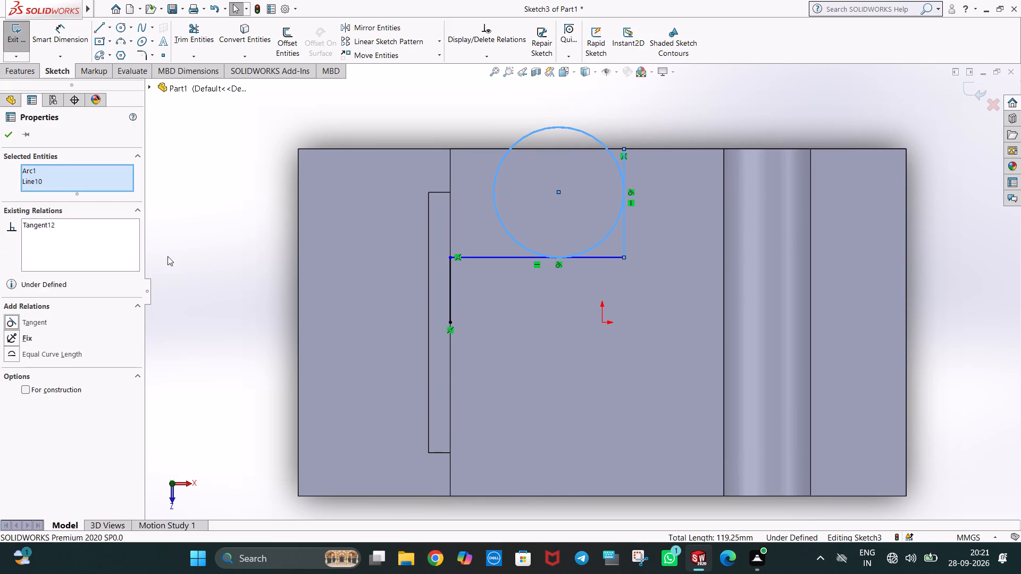
pyautogui.click(302, 110)
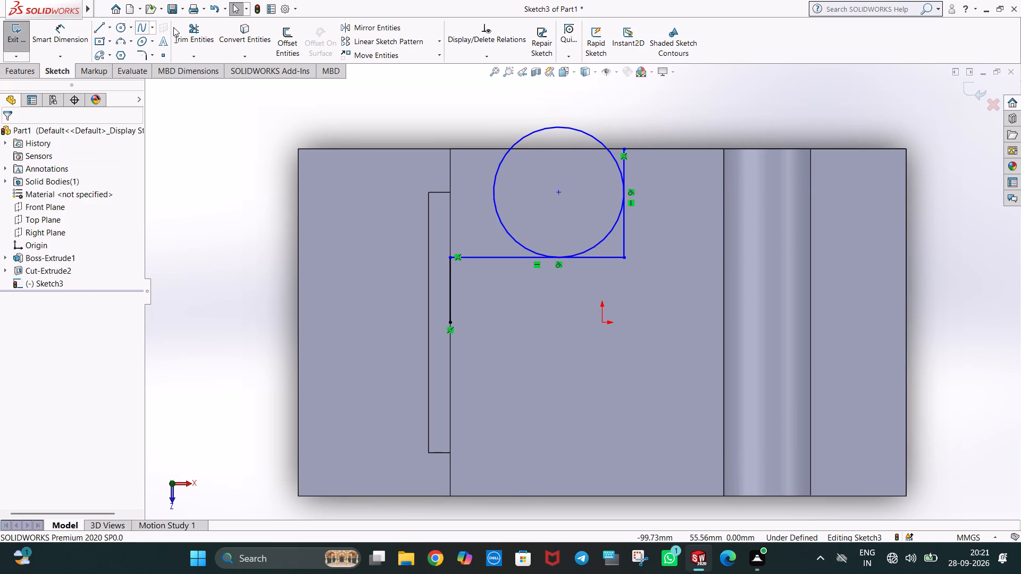
# Trim the circle to leave only the quarter arc between its tangent points at the corner.
pyautogui.click(190, 26)
pyautogui.moveTo(490, 114); pyautogui.dragTo(539, 170)
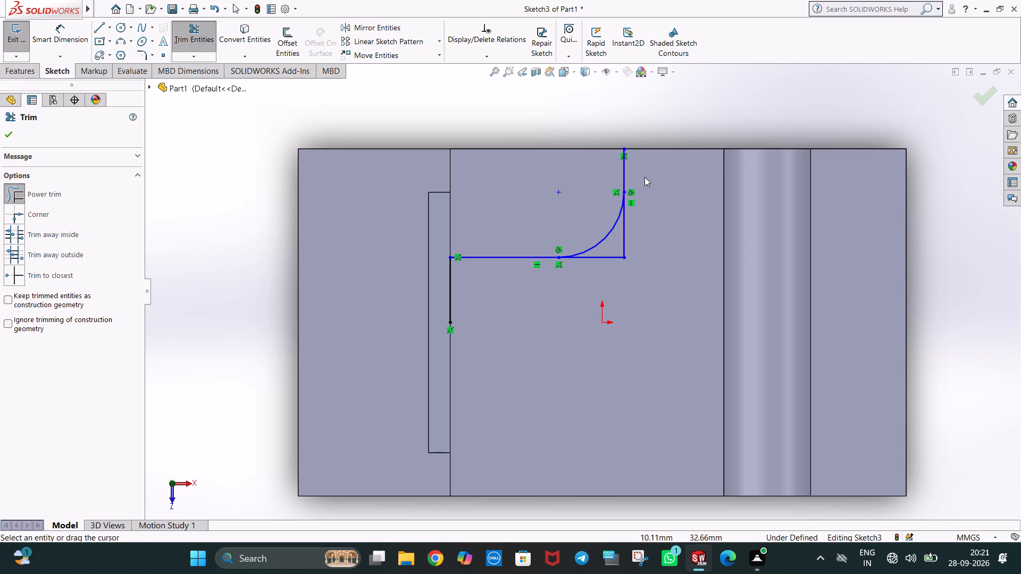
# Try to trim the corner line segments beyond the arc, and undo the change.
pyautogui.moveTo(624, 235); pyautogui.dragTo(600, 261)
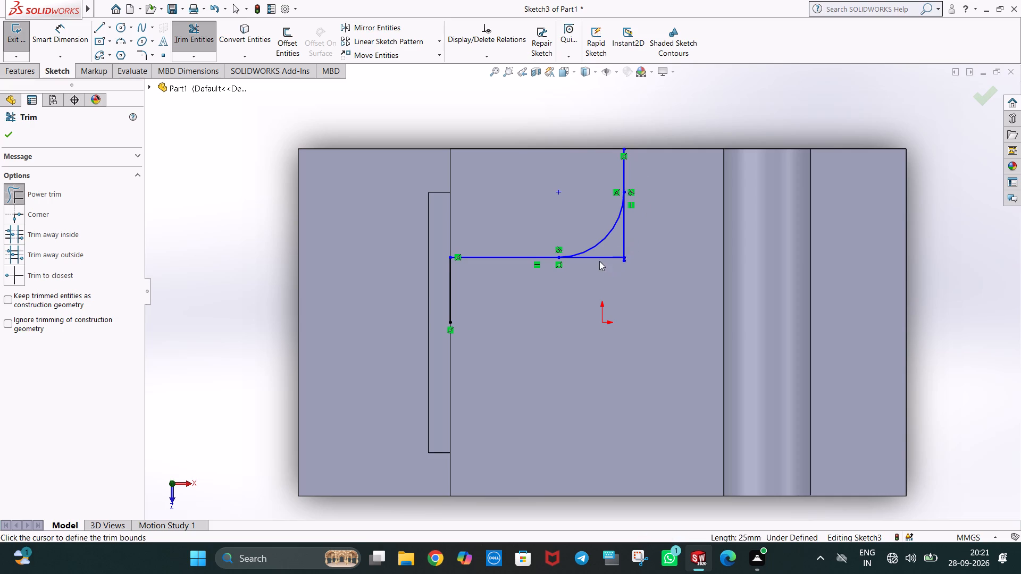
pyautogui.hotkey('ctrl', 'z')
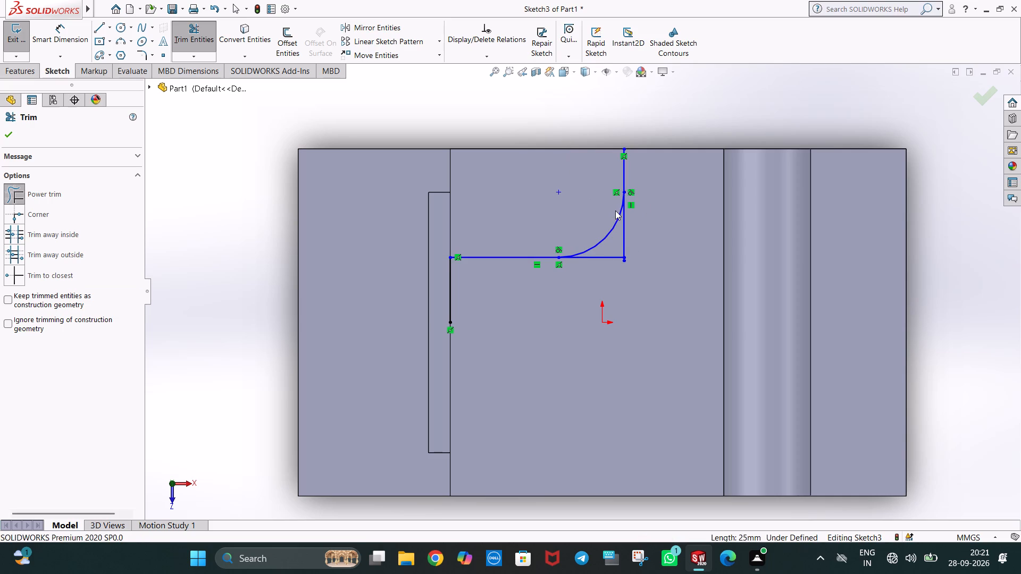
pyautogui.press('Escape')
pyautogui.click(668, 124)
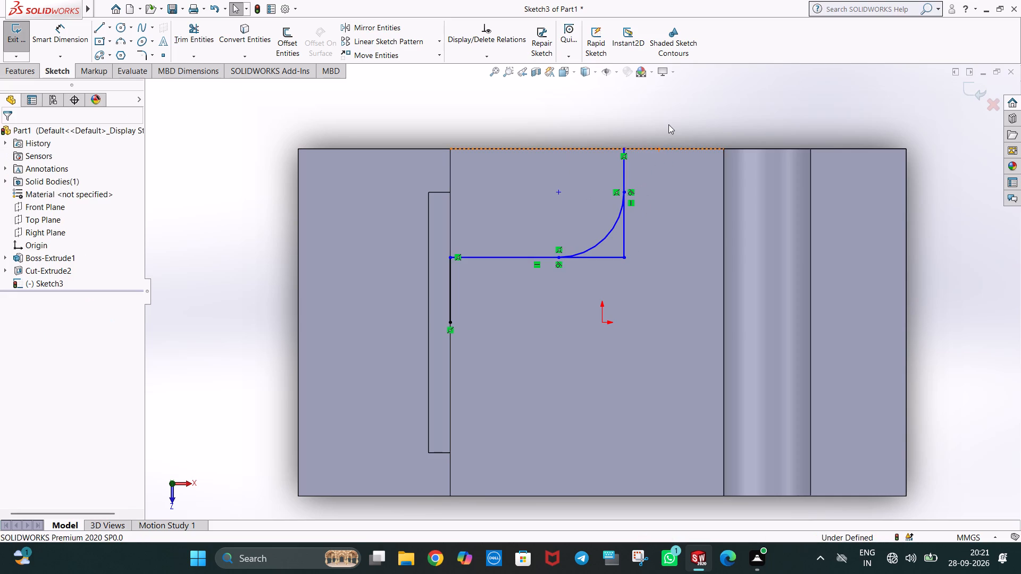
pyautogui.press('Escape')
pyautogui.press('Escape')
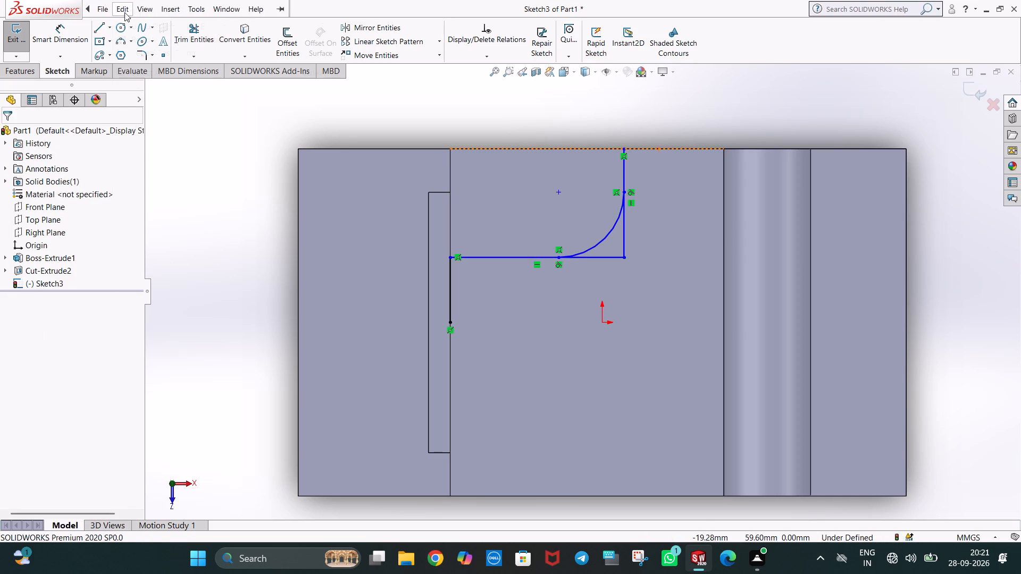
# Trim the vertical and horizontal line ends beyond the arc to leave a rounded corner.
pyautogui.click(190, 35)
pyautogui.moveTo(637, 241); pyautogui.dragTo(605, 256)
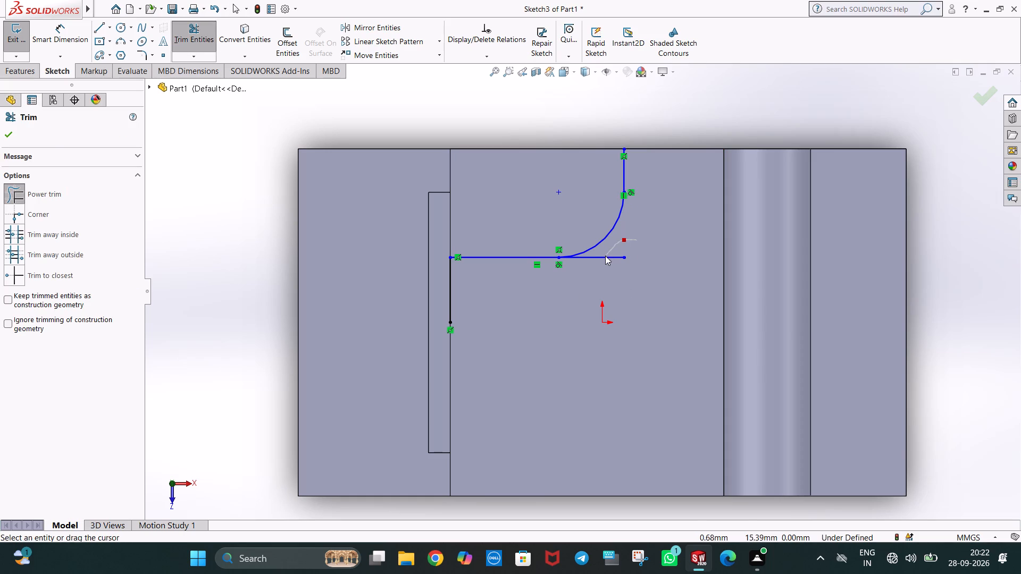
pyautogui.moveTo(605, 256); pyautogui.dragTo(598, 262)
pyautogui.press('Escape')
pyautogui.press('Escape')
pyautogui.click(526, 123)
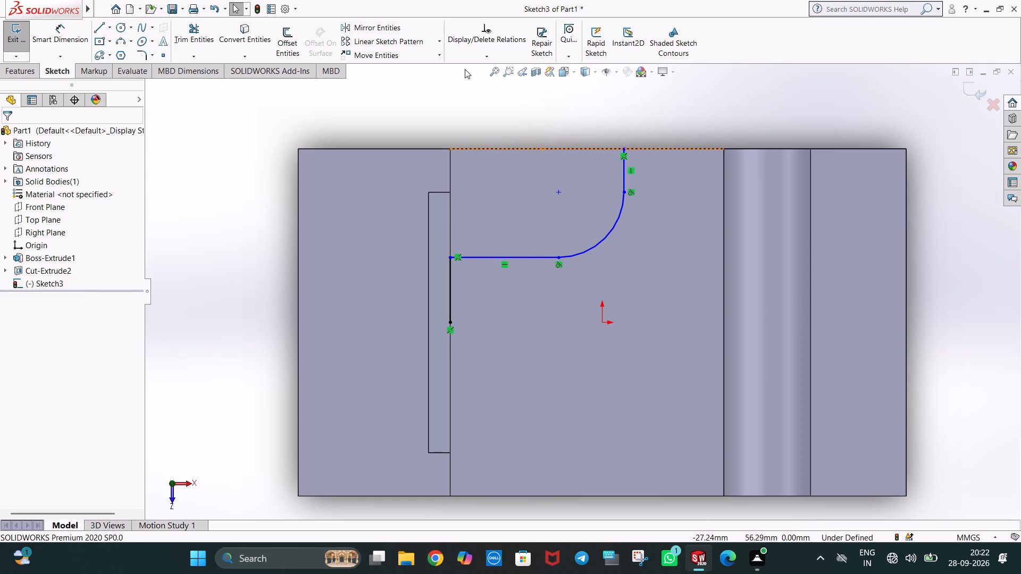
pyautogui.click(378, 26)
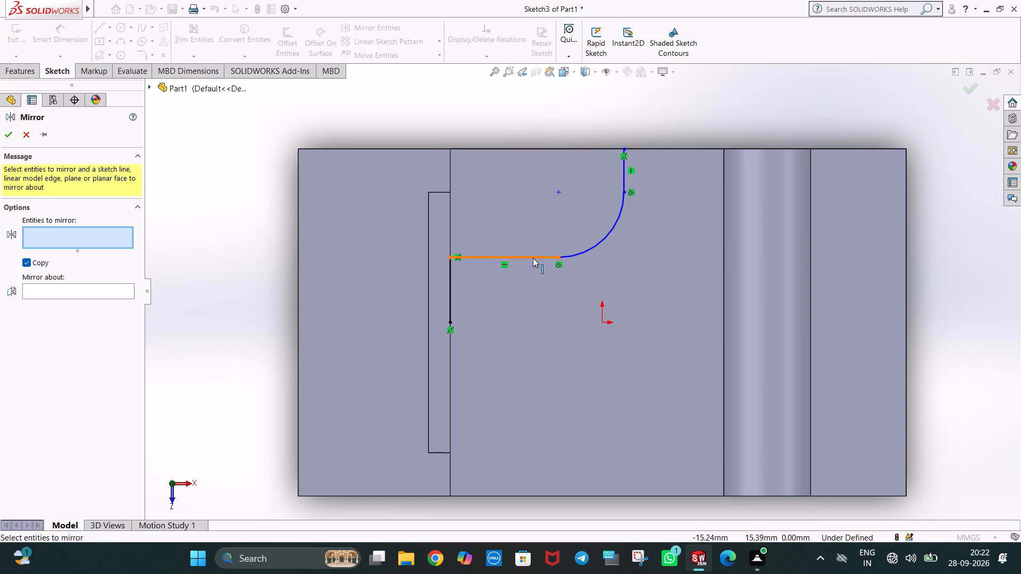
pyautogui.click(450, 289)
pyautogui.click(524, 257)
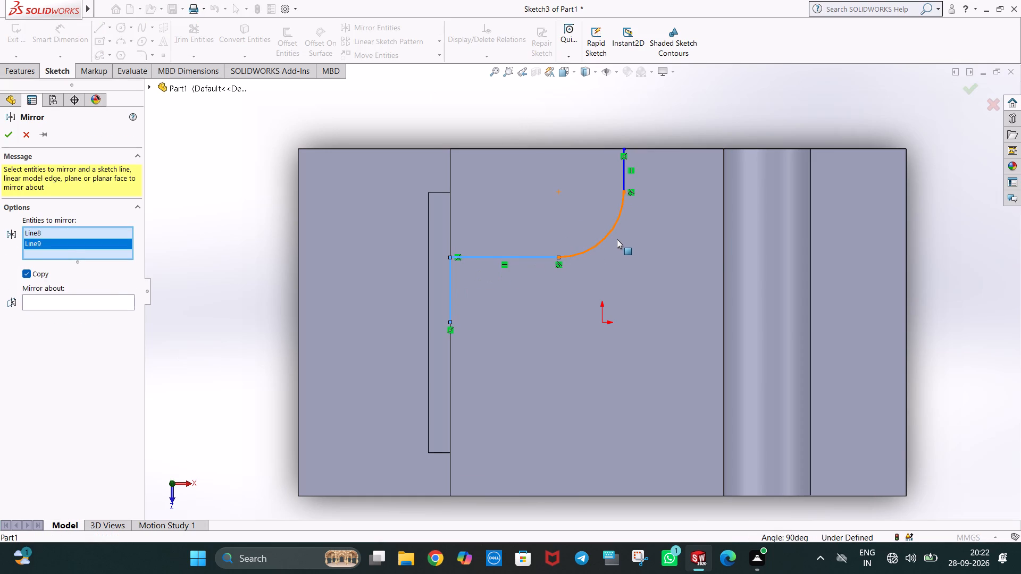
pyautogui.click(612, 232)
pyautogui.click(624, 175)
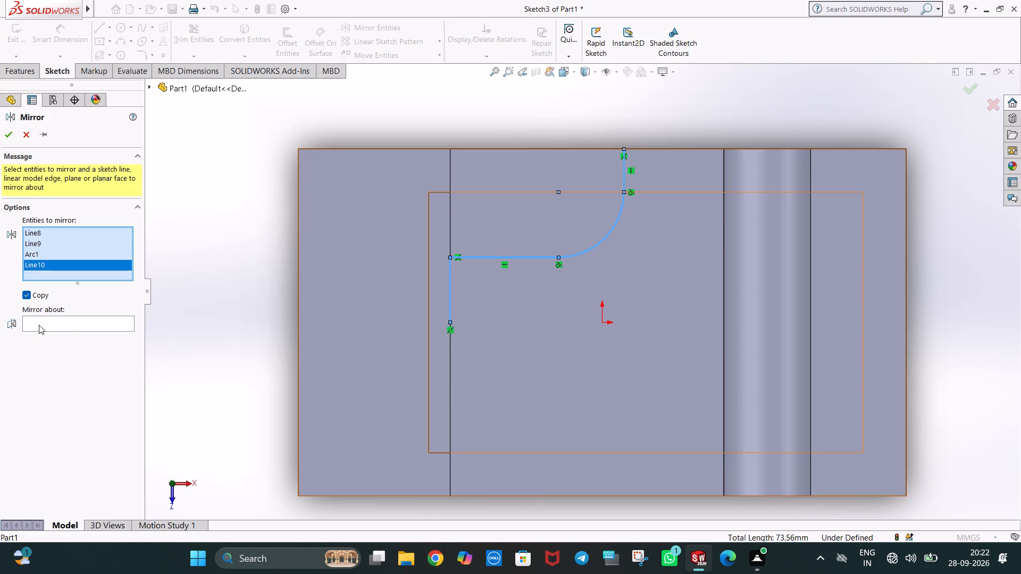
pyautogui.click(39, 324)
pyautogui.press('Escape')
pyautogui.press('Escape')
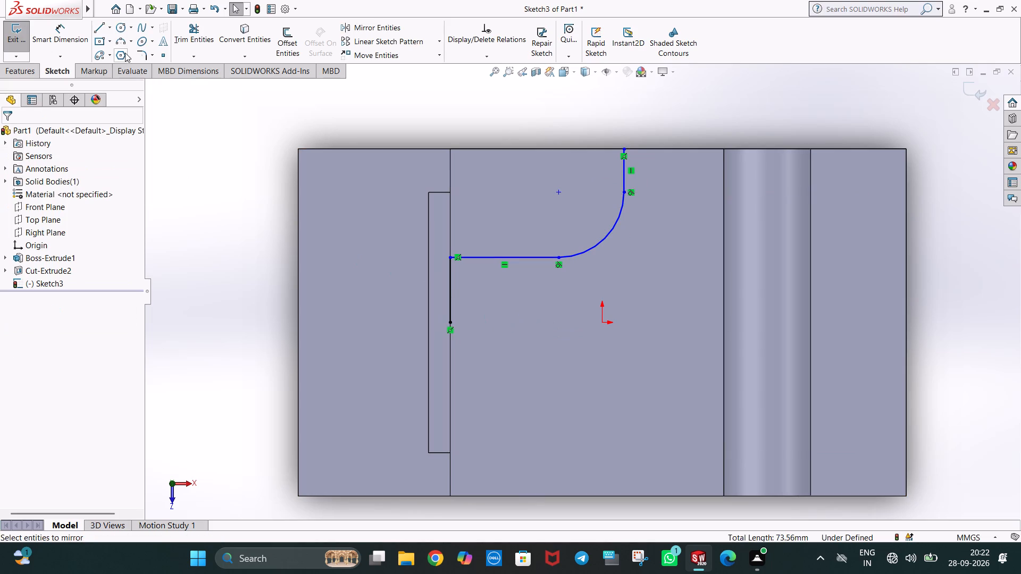
# Draw a horizontal centerline from the free end of the 15 mm line to the origin.
pyautogui.click(108, 29)
pyautogui.click(118, 56)
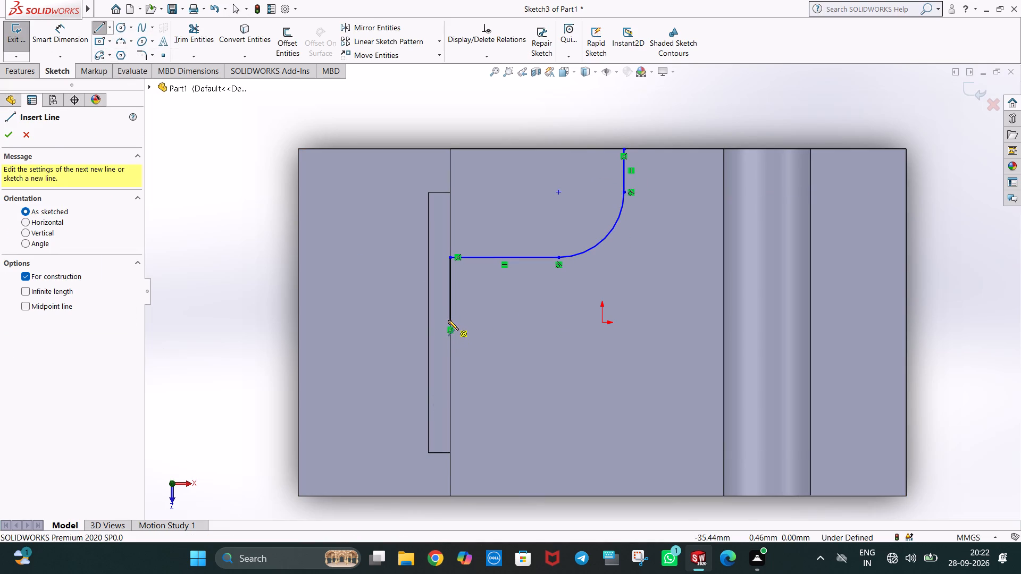
pyautogui.click(451, 323)
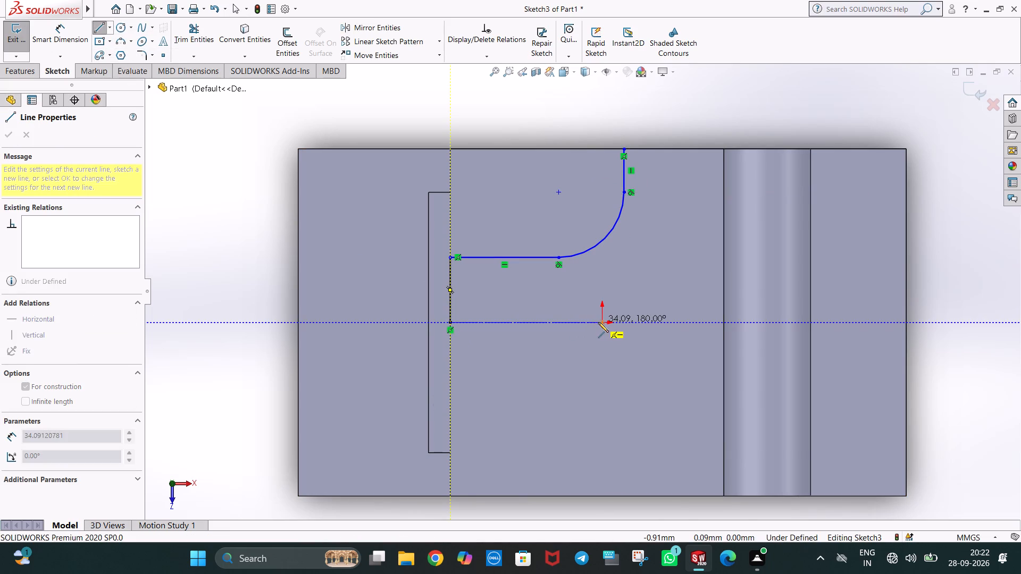
pyautogui.click(601, 323)
pyautogui.press('Escape')
pyautogui.press('Escape')
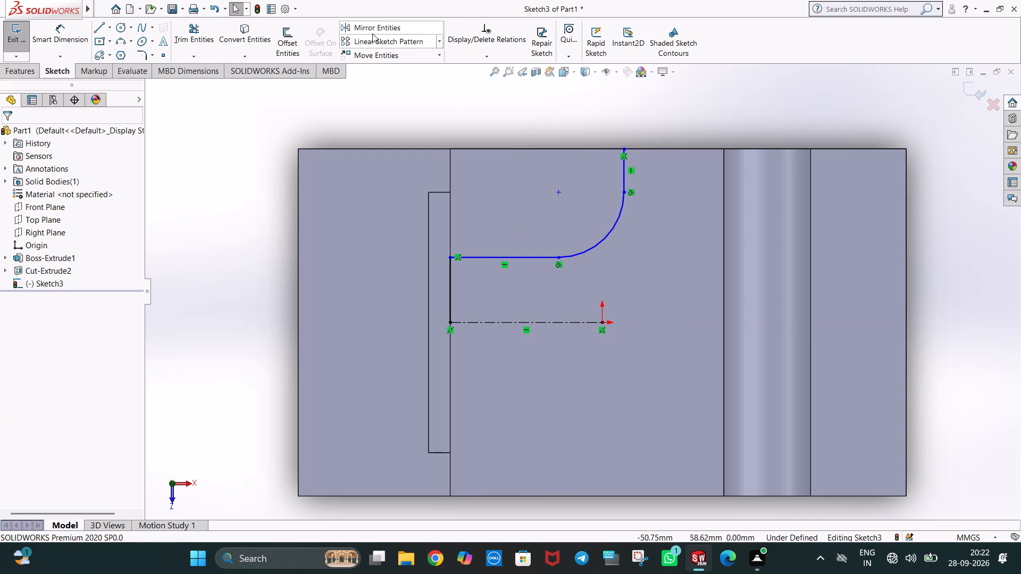
# Mirror the 15 mm line, horizontal line, arc and vertical line about the horizontal centerline, keeping the originals.
pyautogui.click(372, 33)
pyautogui.click(448, 290)
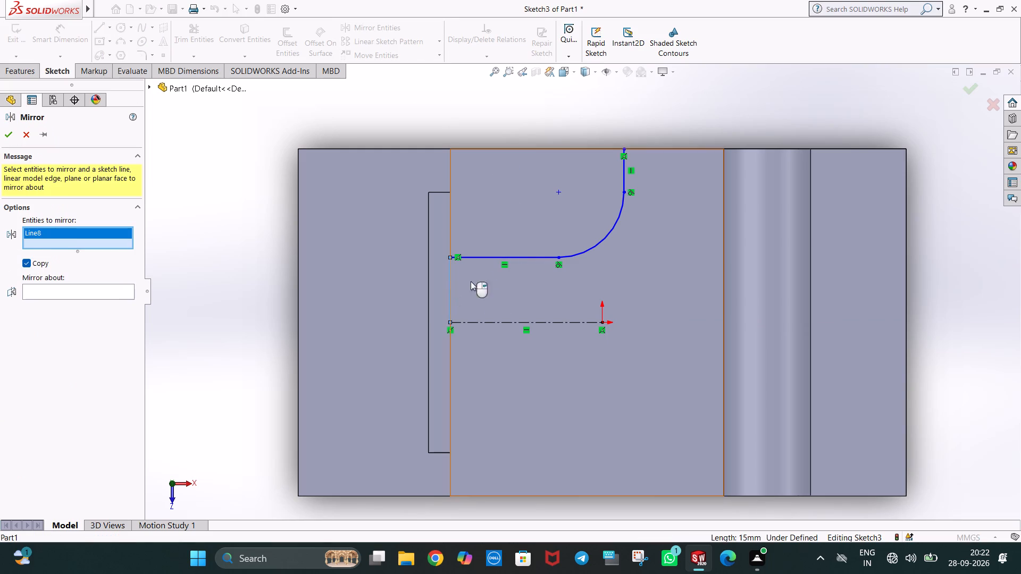
pyautogui.click(497, 257)
pyautogui.click(615, 222)
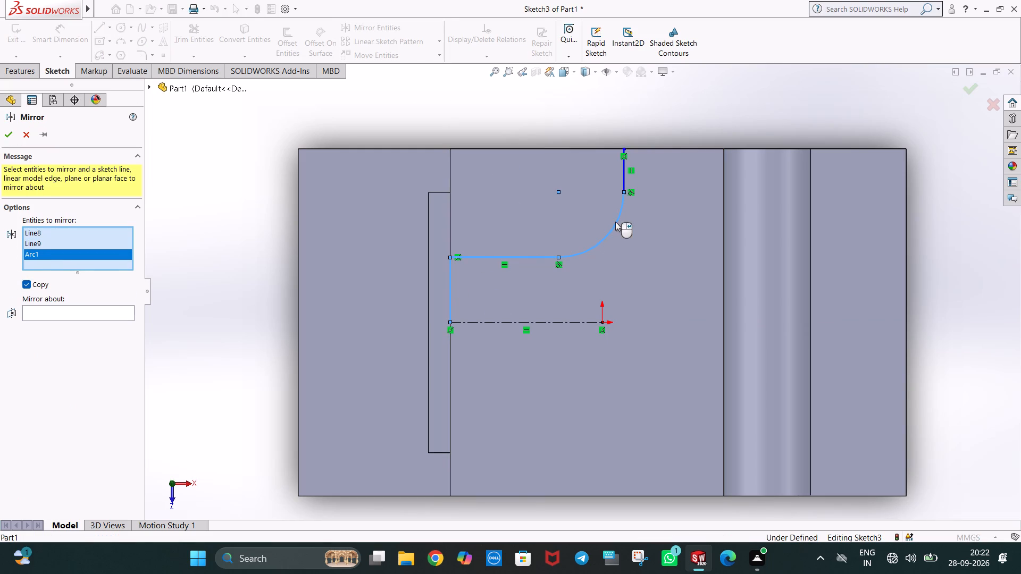
pyautogui.click(622, 177)
pyautogui.click(81, 325)
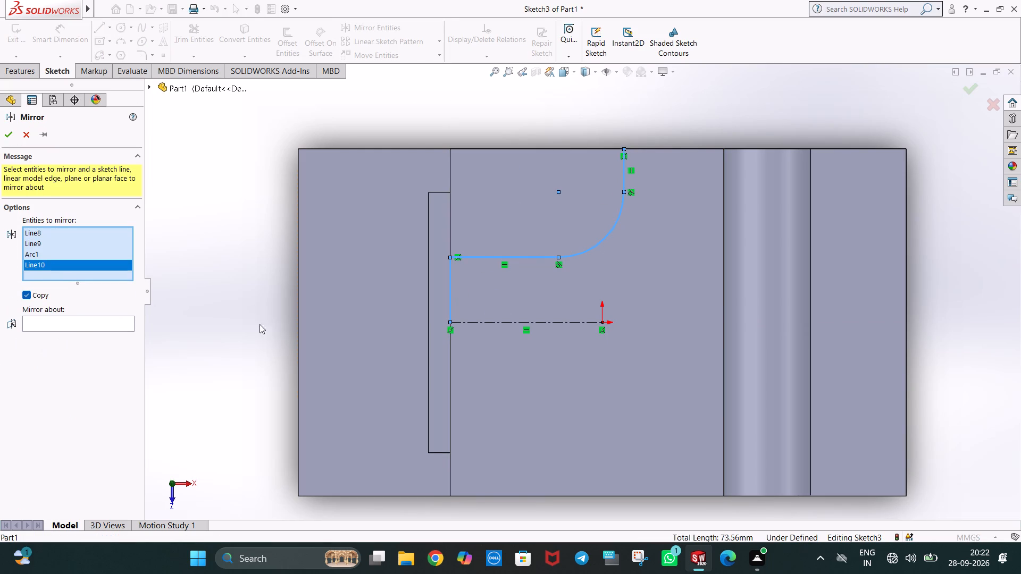
pyautogui.click(493, 322)
pyautogui.rightClick(493, 322)
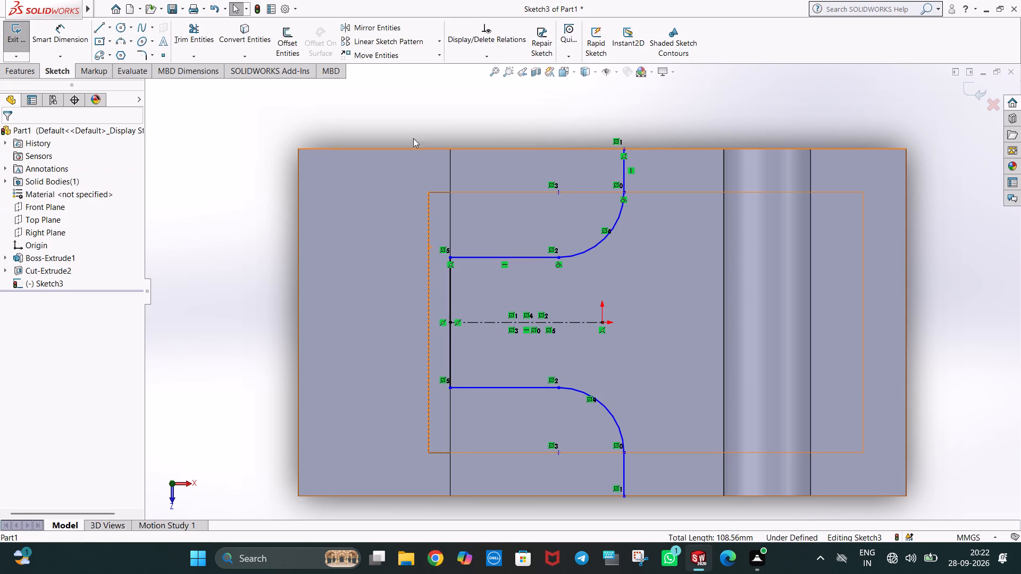
pyautogui.click(412, 119)
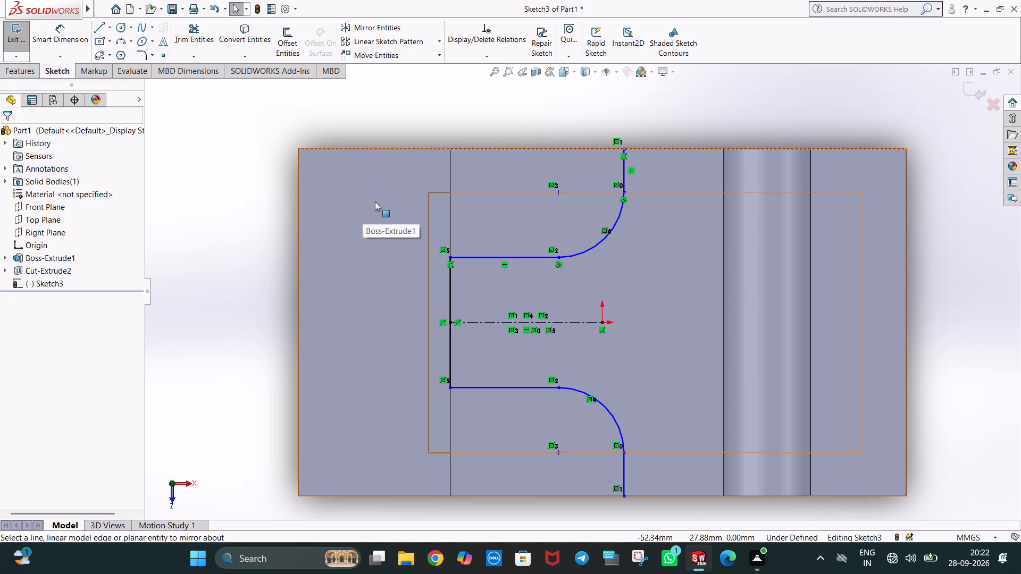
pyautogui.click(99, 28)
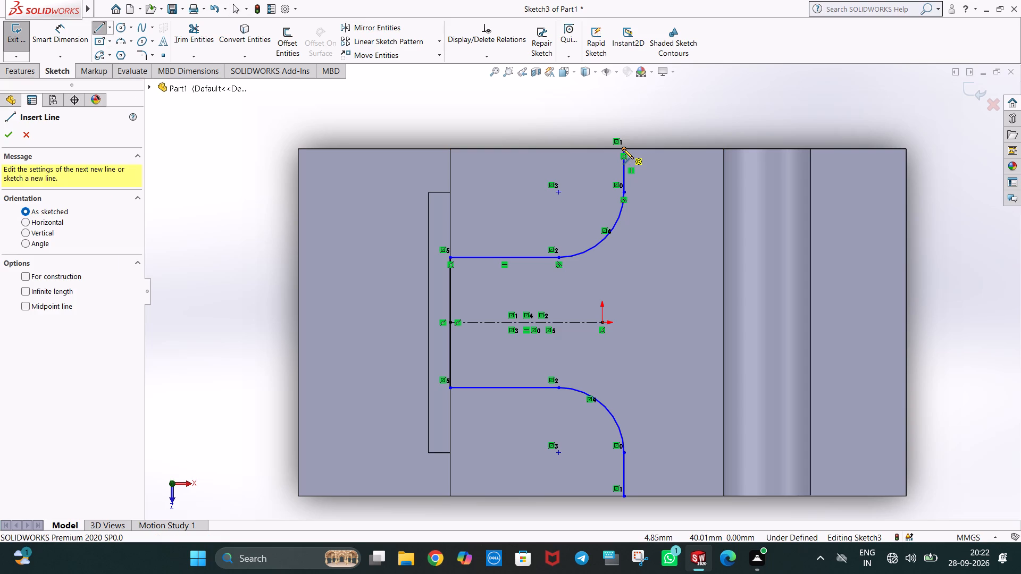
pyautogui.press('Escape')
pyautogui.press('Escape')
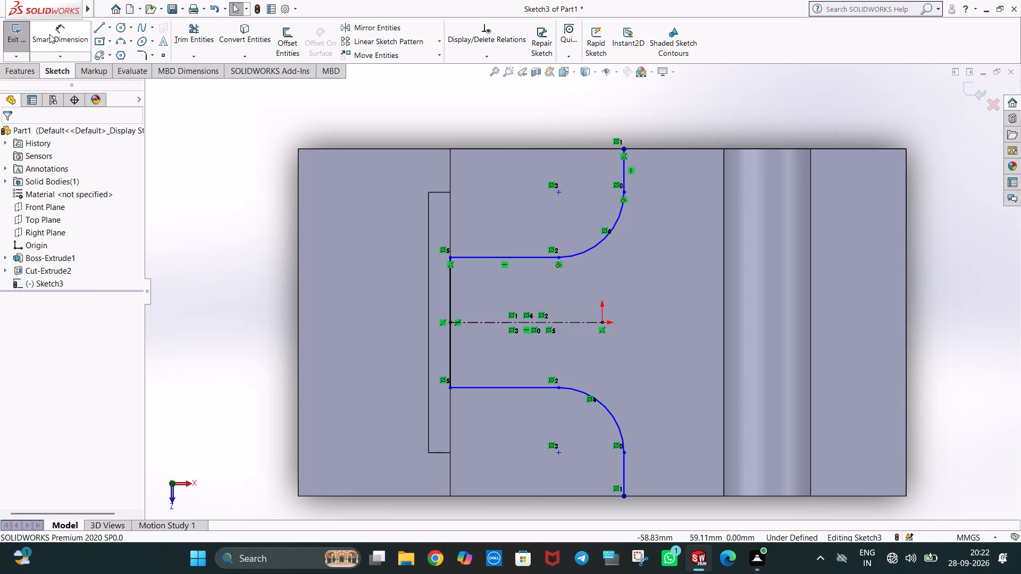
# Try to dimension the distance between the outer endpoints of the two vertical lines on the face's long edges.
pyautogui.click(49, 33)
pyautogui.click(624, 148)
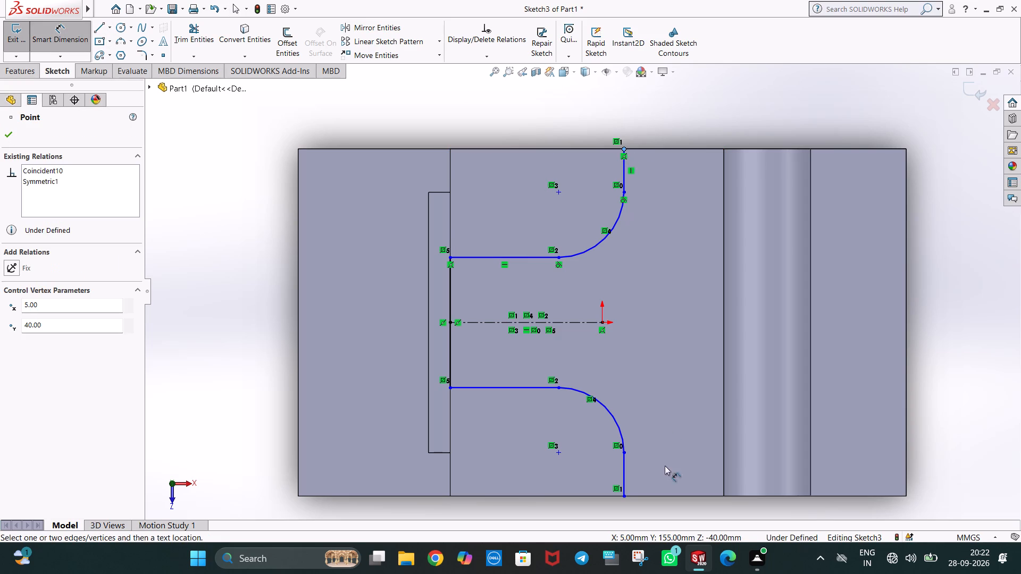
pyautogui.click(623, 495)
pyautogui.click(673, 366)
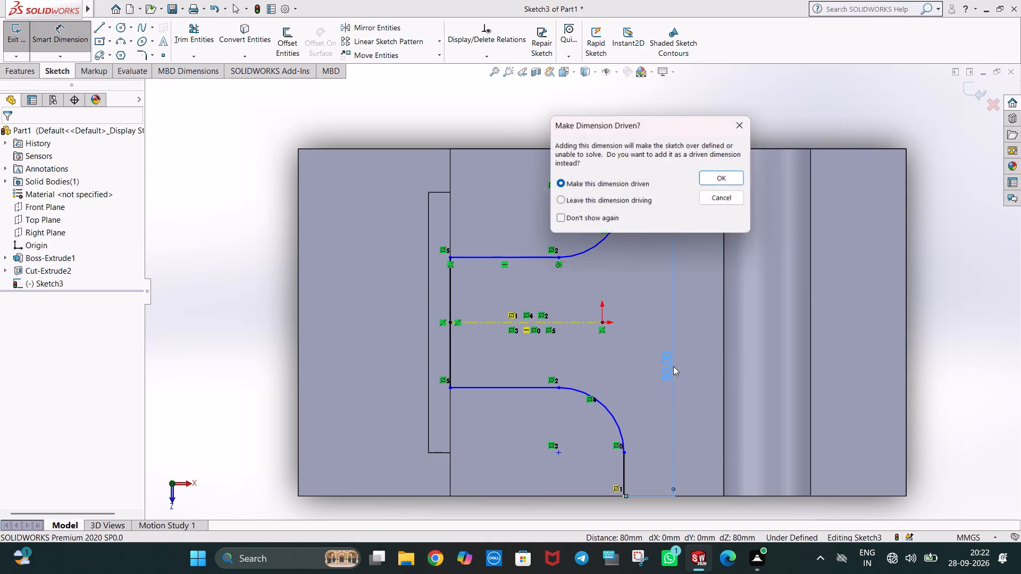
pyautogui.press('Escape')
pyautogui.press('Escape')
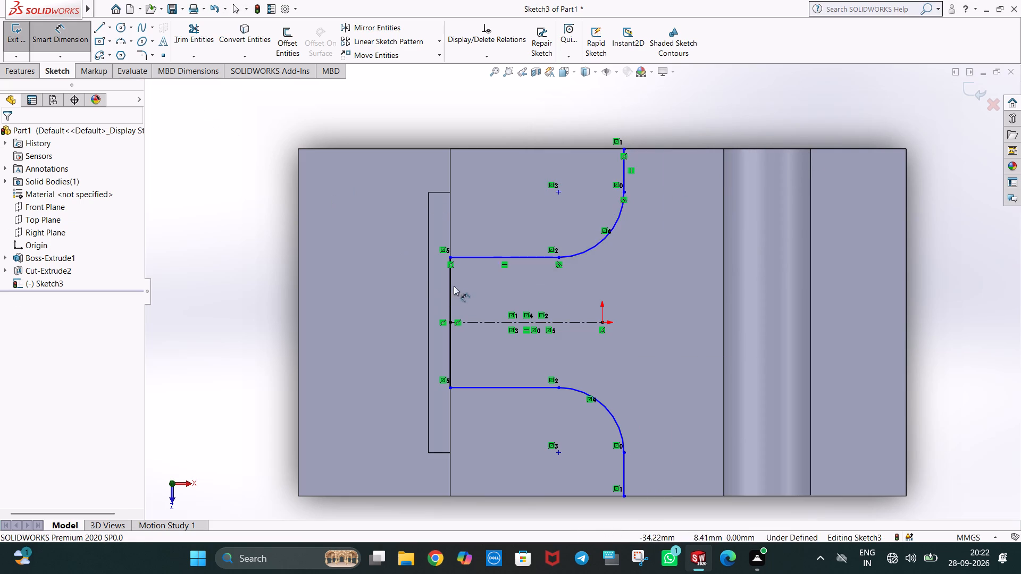
# Add a 30 mm dimension between the corner points where the two horizontal lines start.
pyautogui.click(450, 256)
pyautogui.click(450, 387)
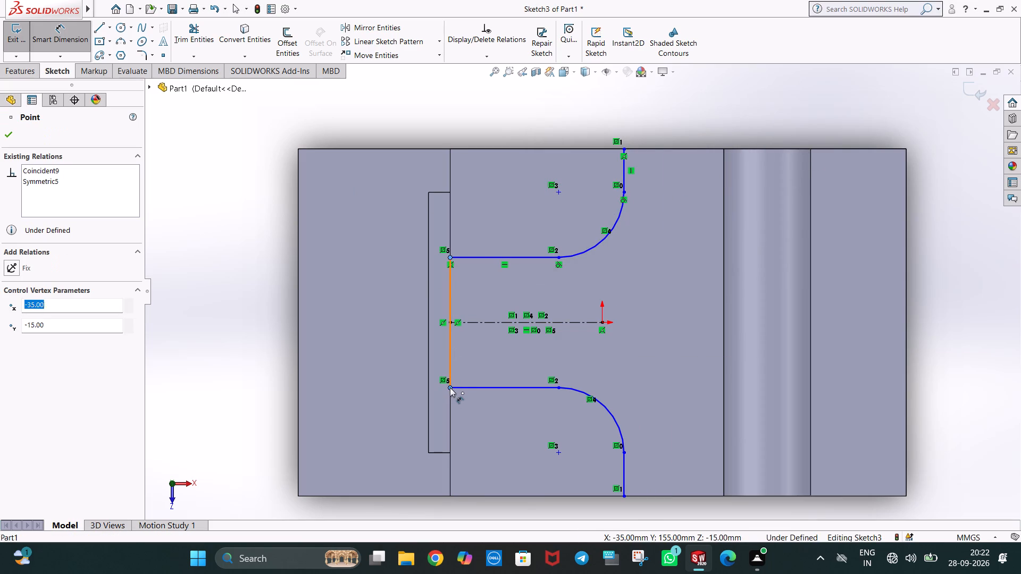
pyautogui.click(495, 331)
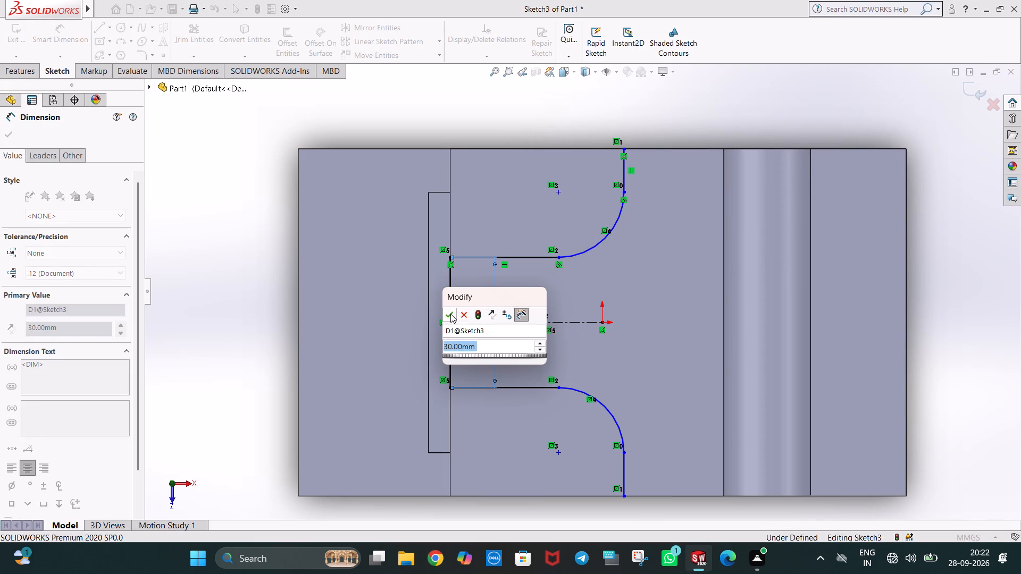
pyautogui.click(450, 314)
pyautogui.click(494, 125)
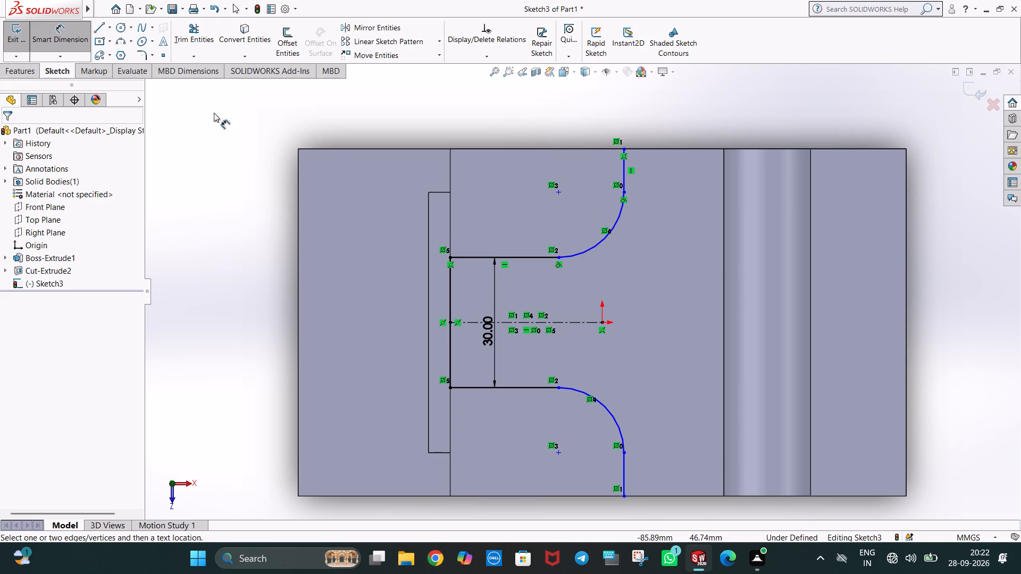
# Add a 15 mm radius dimension to the original, upper arc.
pyautogui.click(592, 253)
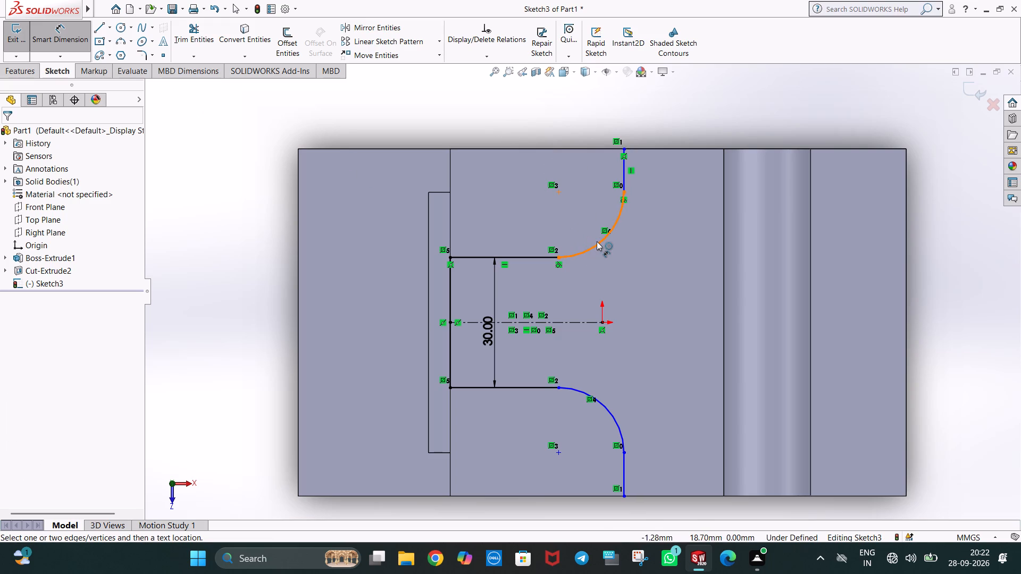
pyautogui.click(598, 242)
pyautogui.click(581, 214)
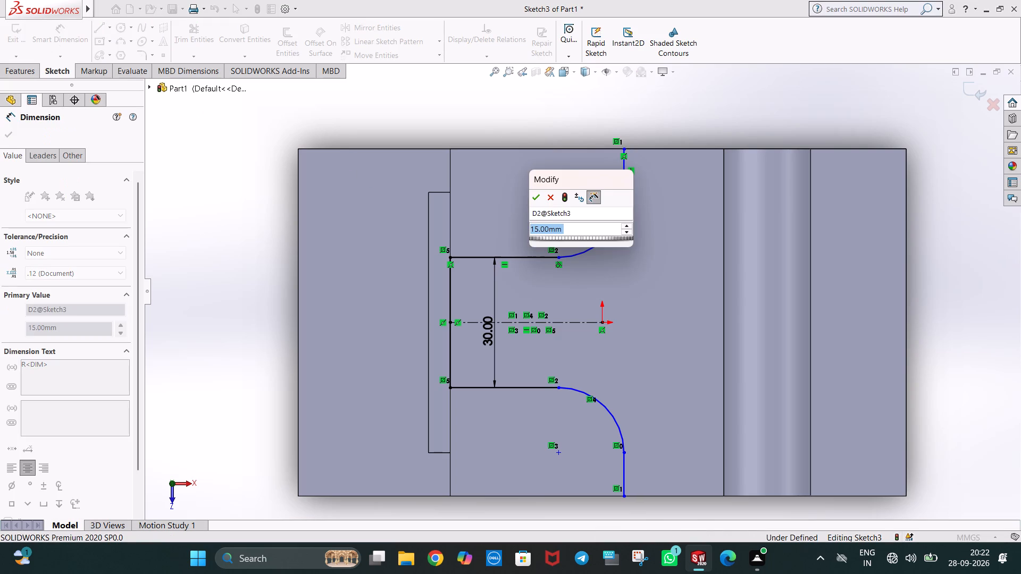
pyautogui.click(536, 193)
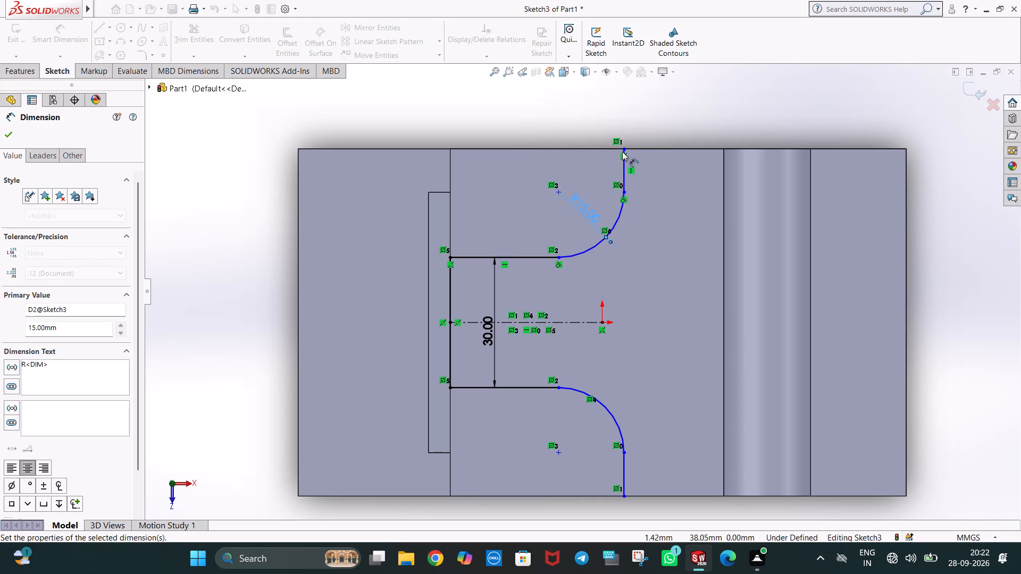
pyautogui.click(667, 130)
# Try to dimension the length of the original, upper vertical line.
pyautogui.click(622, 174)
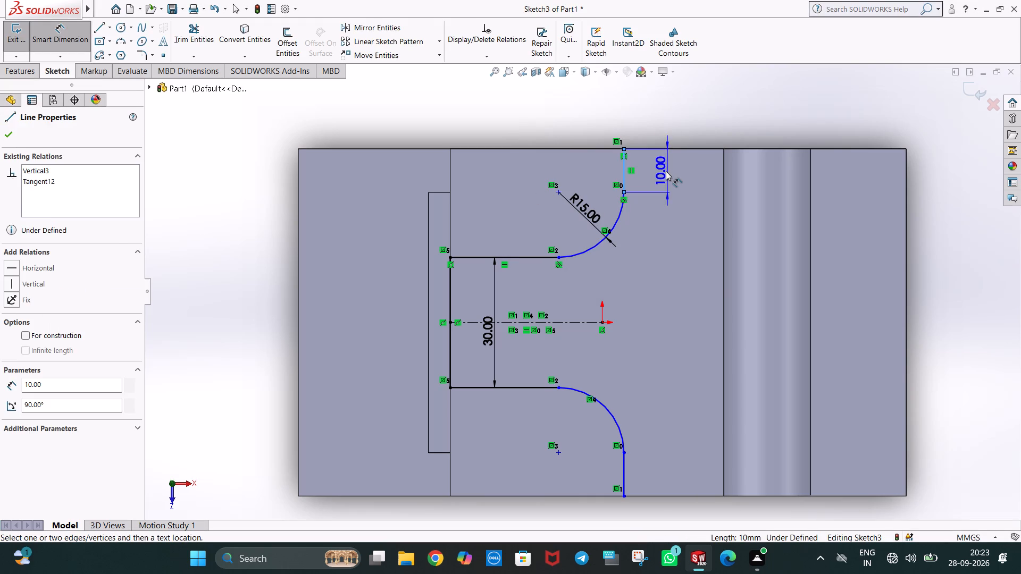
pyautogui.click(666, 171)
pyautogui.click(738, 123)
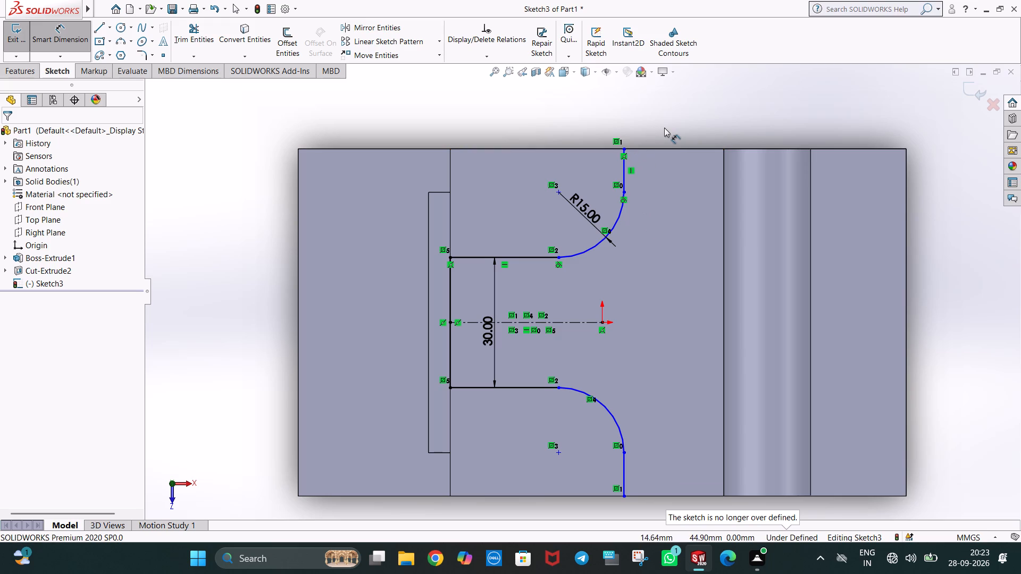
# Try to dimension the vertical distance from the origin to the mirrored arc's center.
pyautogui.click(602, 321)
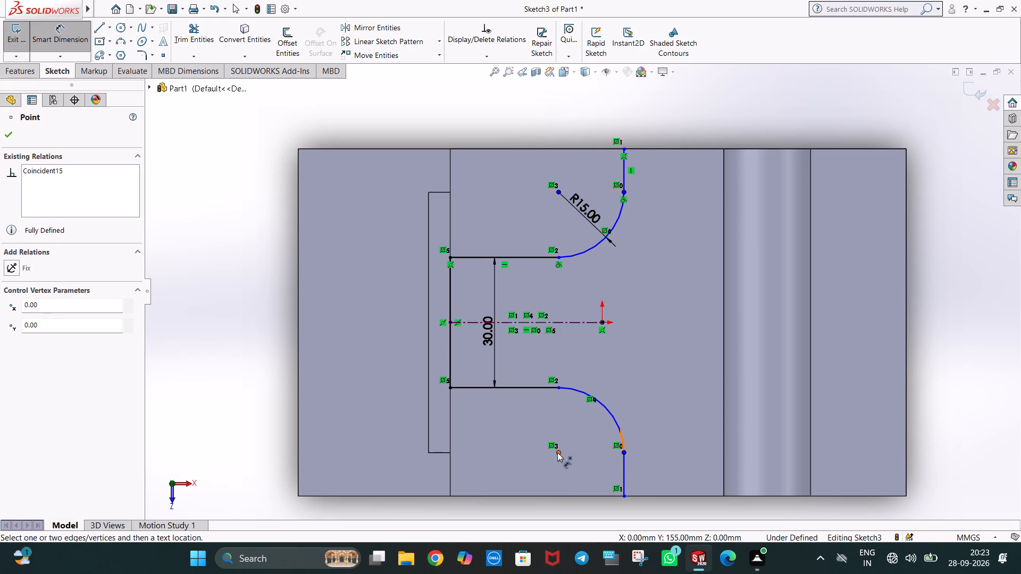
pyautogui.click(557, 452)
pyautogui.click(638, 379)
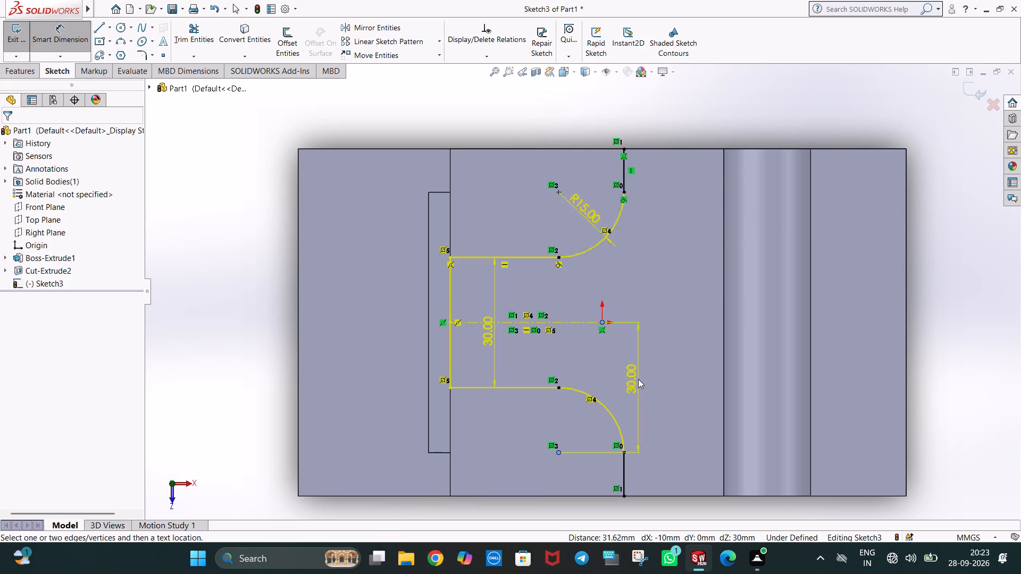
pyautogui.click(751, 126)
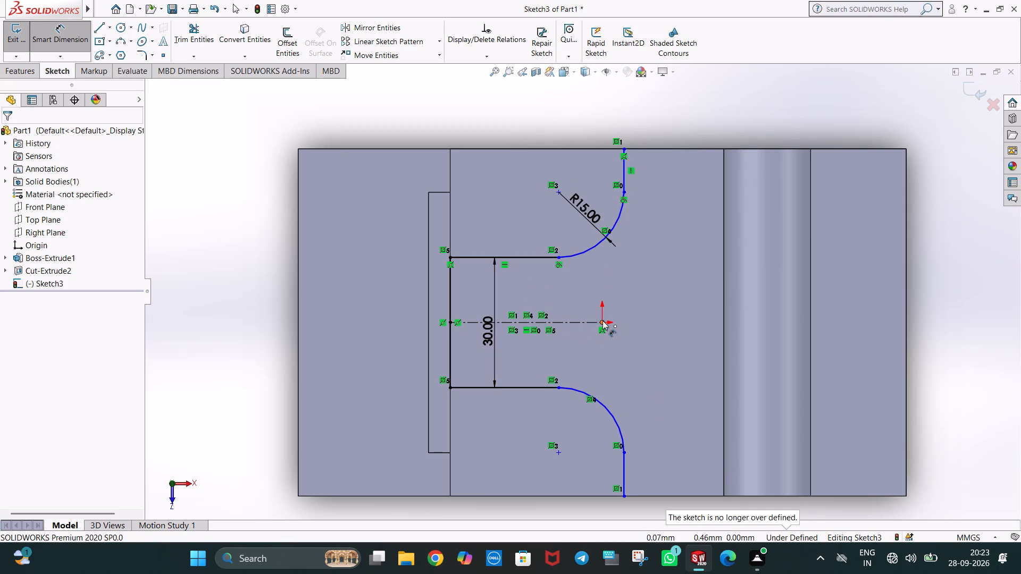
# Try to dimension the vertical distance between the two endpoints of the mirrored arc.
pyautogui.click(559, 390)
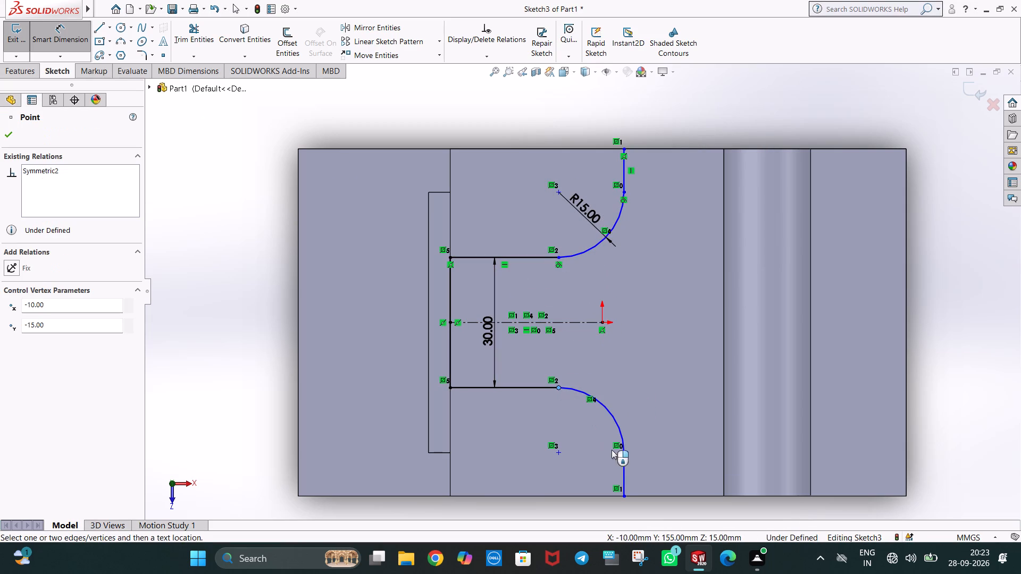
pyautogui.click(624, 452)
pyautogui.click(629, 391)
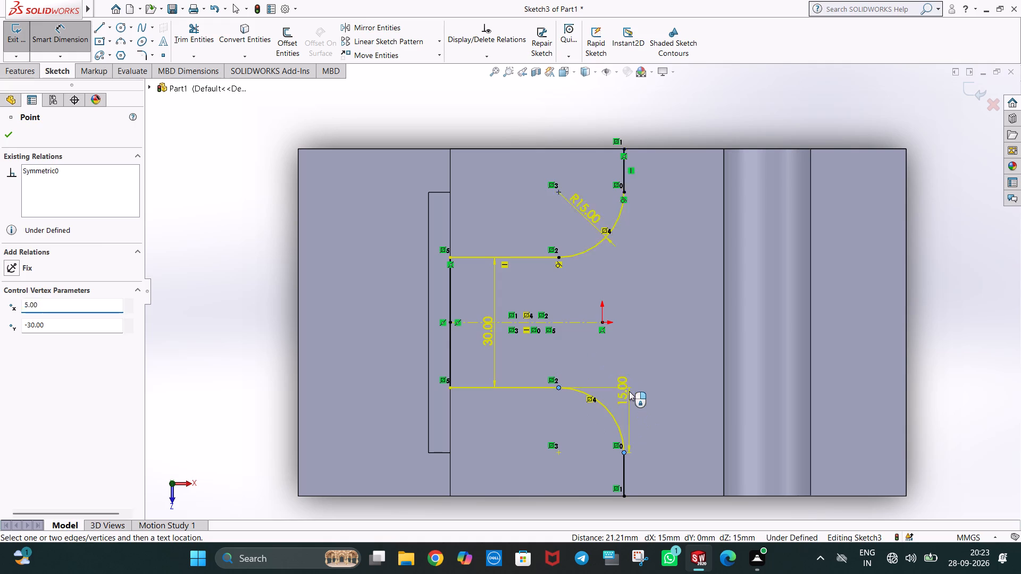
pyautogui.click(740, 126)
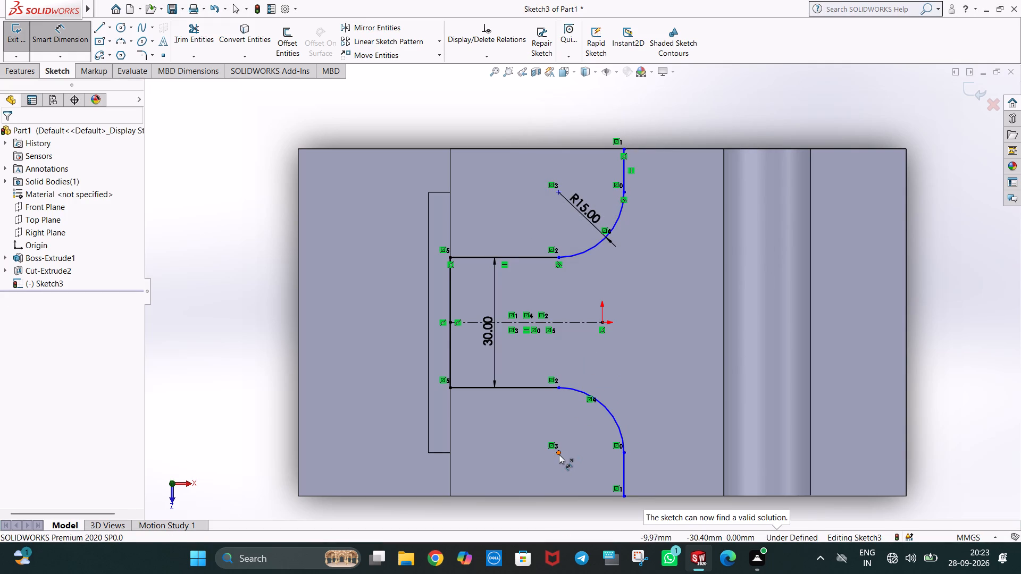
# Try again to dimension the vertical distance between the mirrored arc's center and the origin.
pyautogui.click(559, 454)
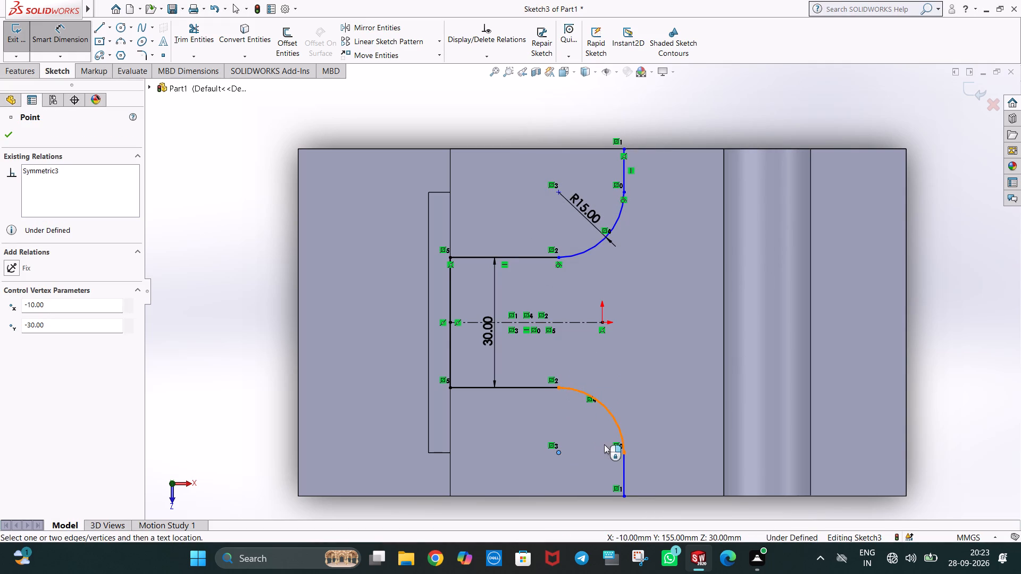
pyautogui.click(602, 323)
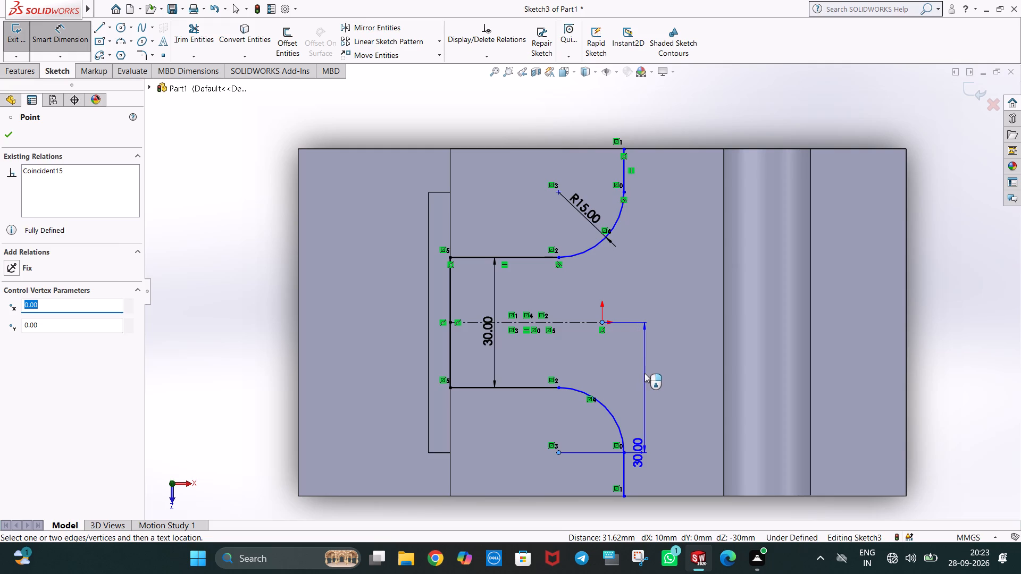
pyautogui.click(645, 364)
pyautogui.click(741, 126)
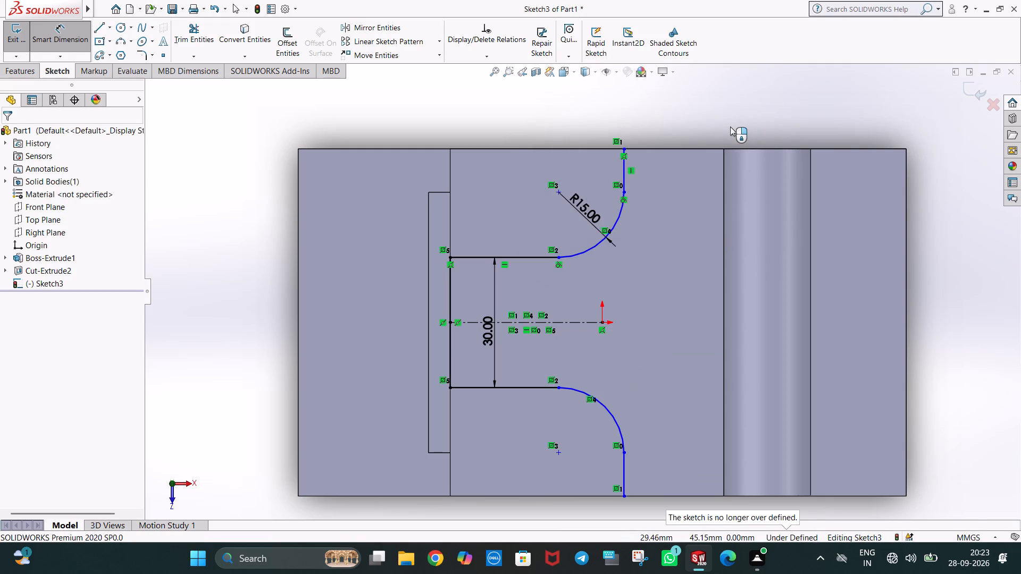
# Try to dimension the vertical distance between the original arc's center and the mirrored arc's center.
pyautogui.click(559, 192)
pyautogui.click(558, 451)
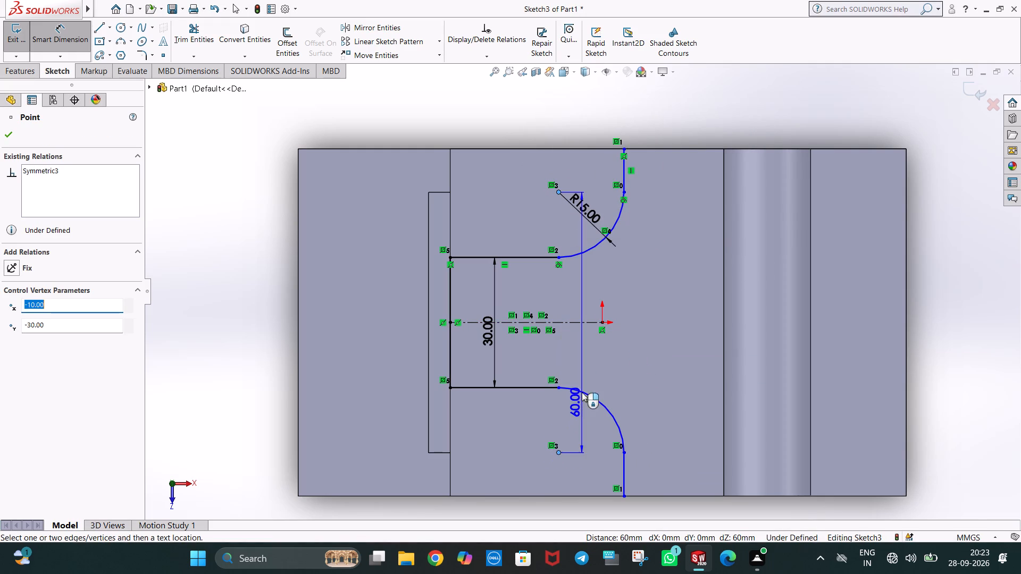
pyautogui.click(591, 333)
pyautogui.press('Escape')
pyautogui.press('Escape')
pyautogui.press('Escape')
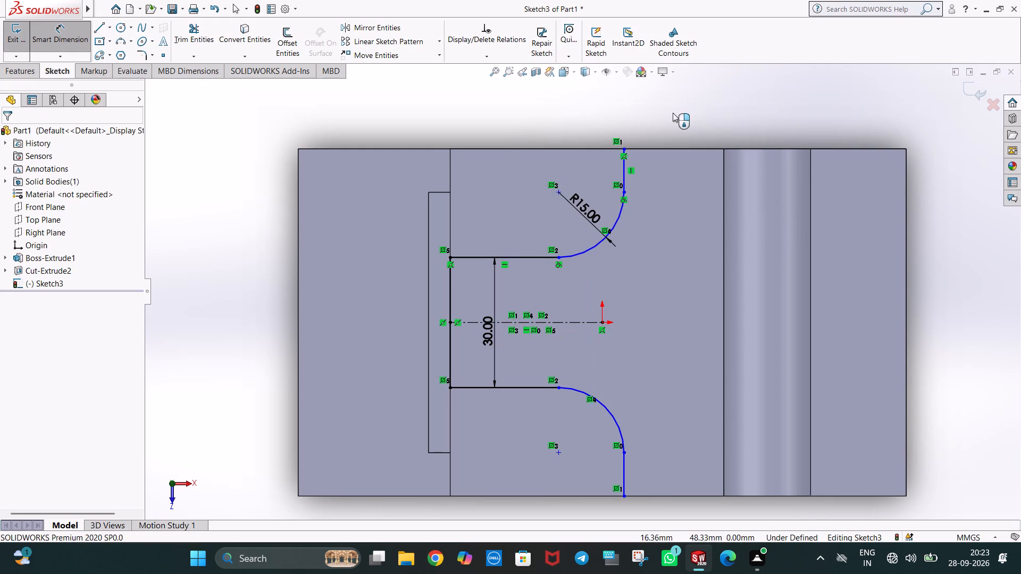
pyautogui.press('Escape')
# Dimension the aligned distance from the midpoint of the profile's left vertical line to the mirrored arc's center.
pyautogui.click(65, 35)
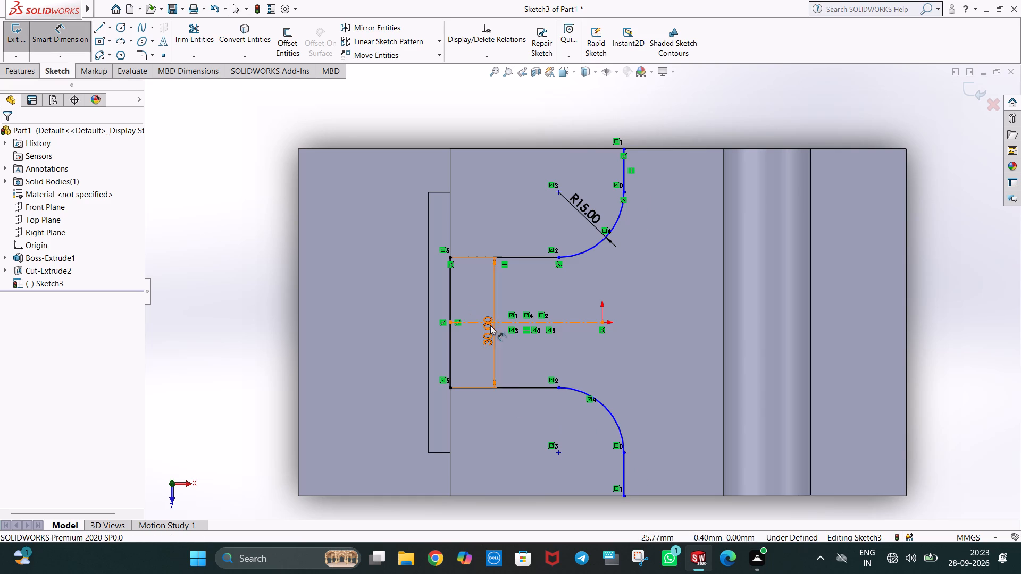
pyautogui.click(450, 323)
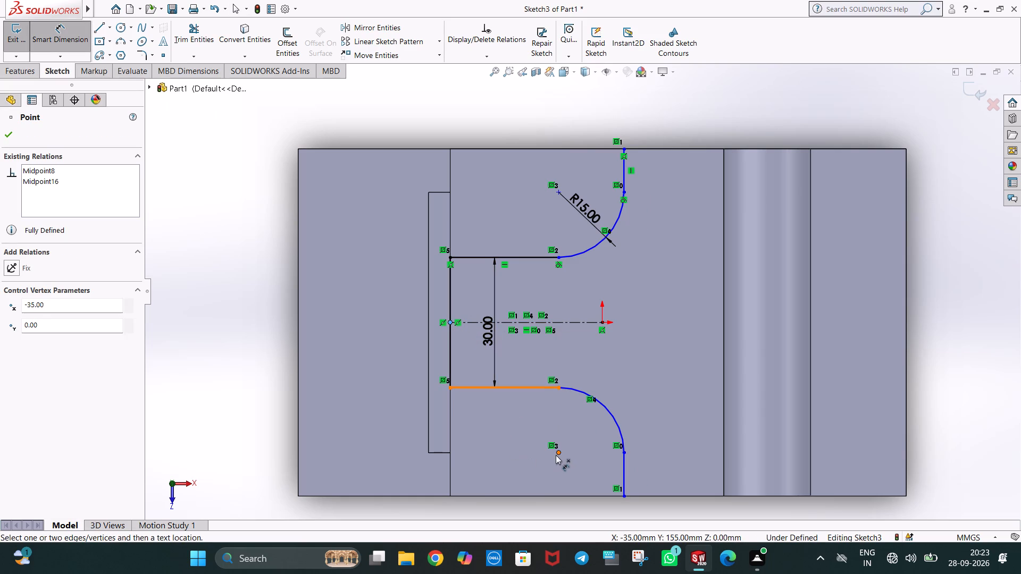
pyautogui.click(557, 454)
pyautogui.click(476, 421)
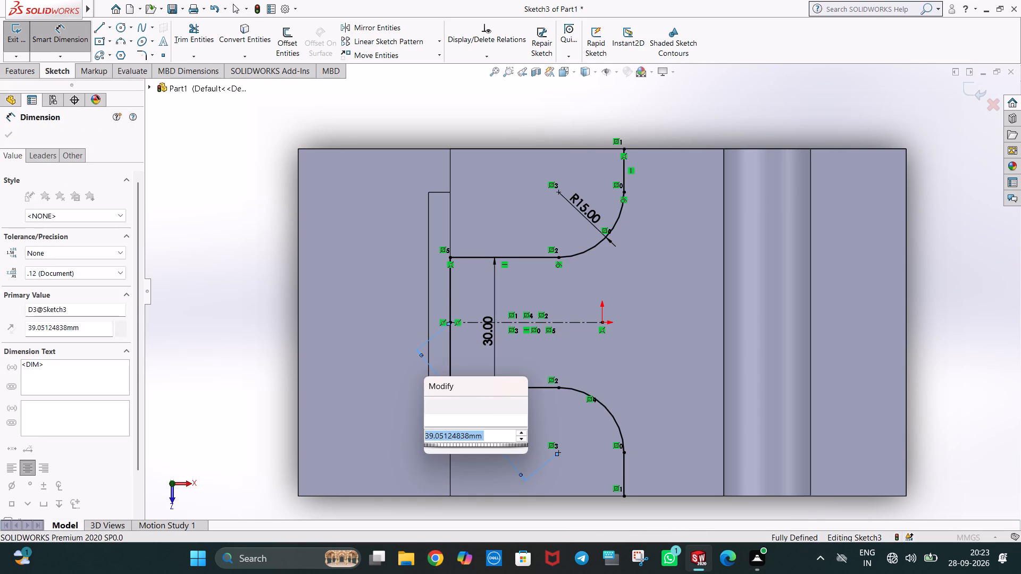
pyautogui.click(433, 403)
pyautogui.click(923, 291)
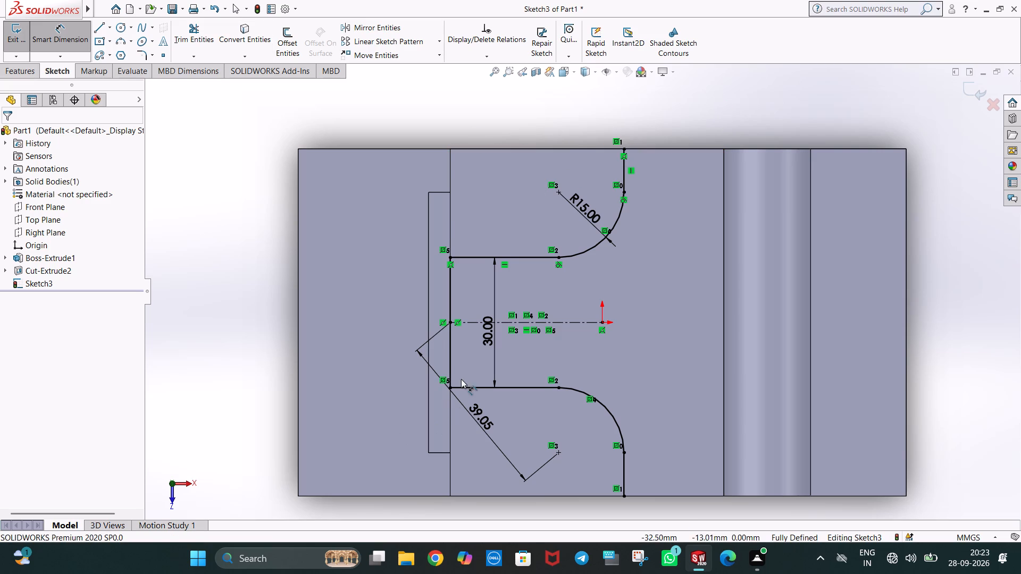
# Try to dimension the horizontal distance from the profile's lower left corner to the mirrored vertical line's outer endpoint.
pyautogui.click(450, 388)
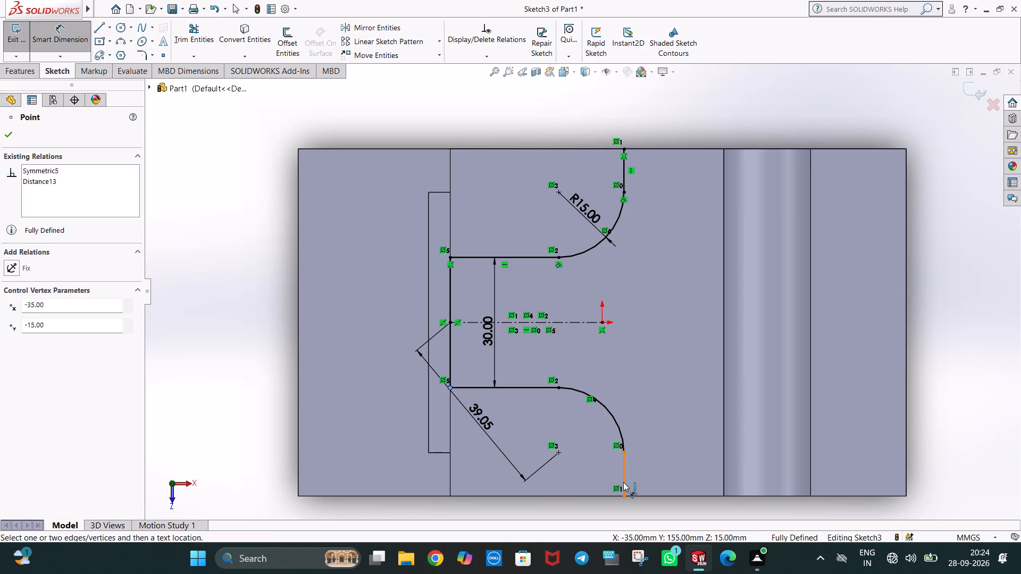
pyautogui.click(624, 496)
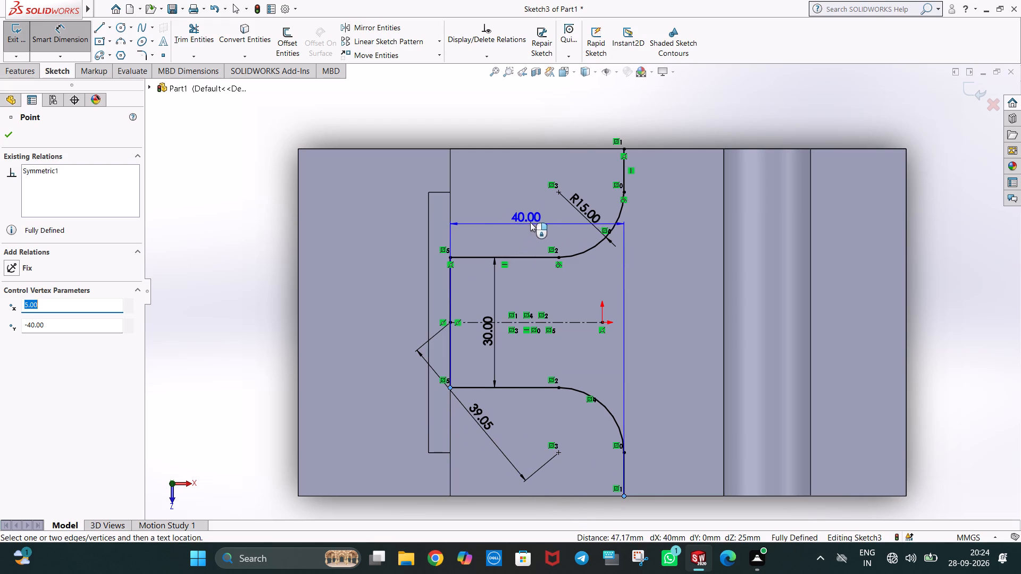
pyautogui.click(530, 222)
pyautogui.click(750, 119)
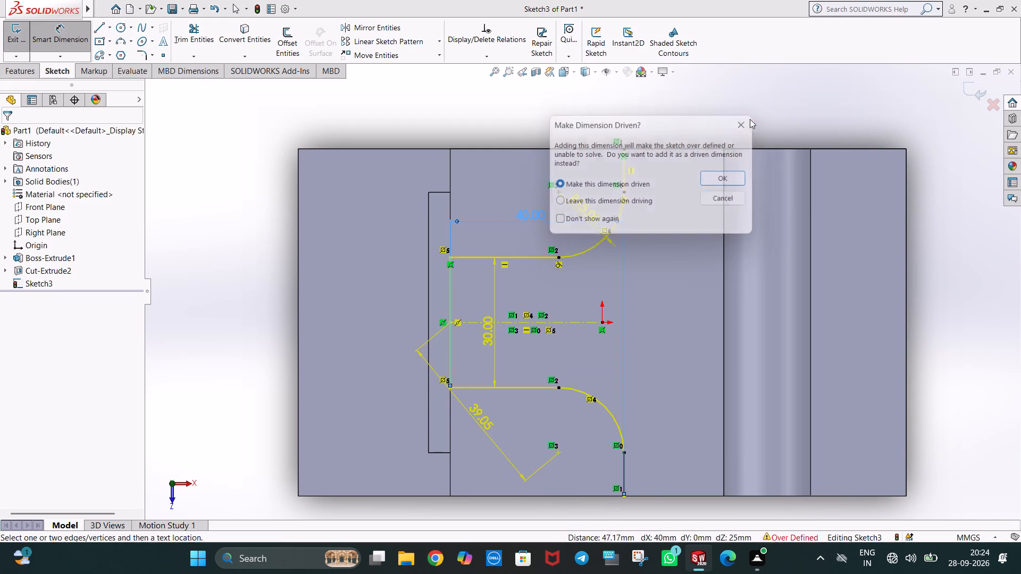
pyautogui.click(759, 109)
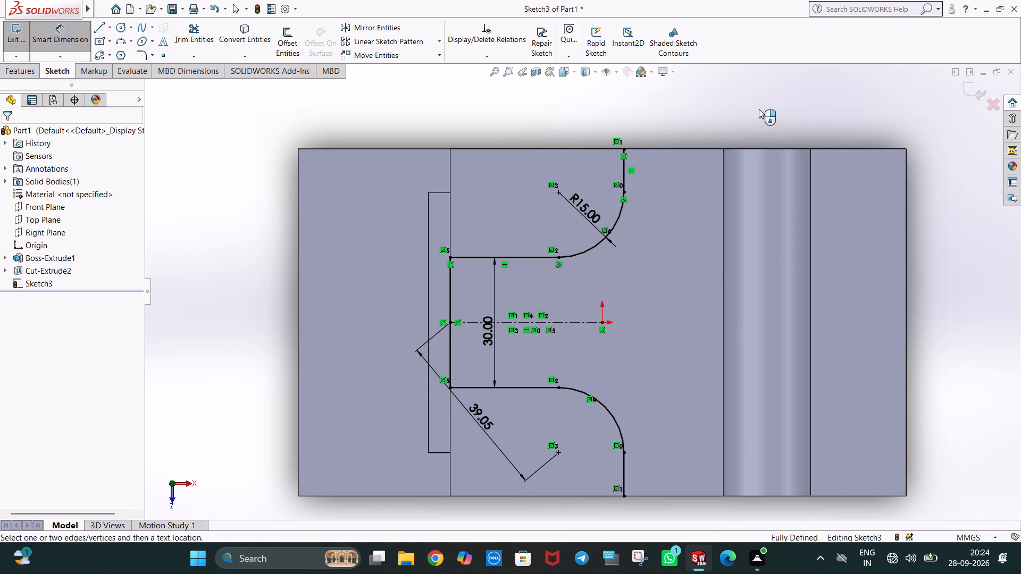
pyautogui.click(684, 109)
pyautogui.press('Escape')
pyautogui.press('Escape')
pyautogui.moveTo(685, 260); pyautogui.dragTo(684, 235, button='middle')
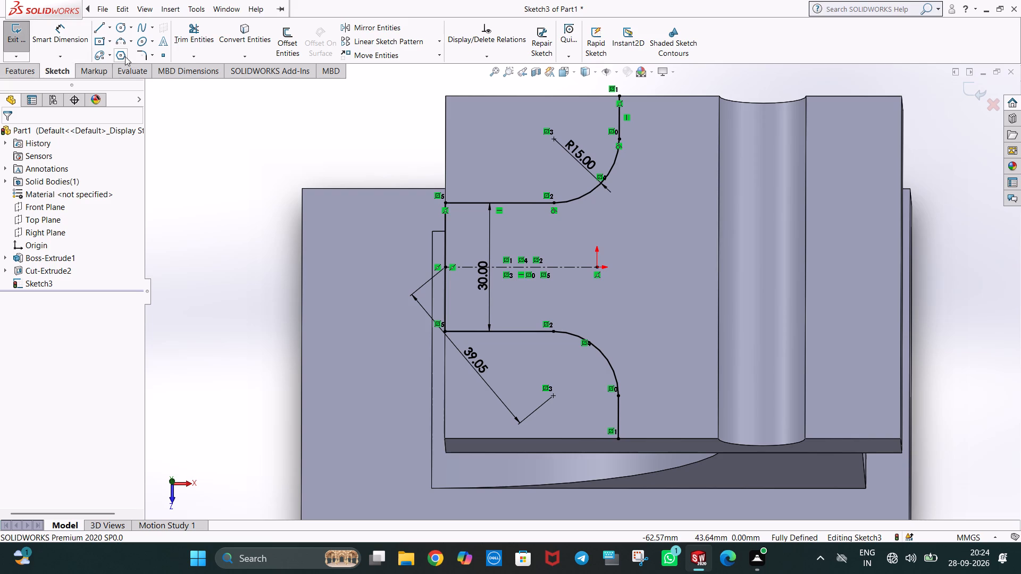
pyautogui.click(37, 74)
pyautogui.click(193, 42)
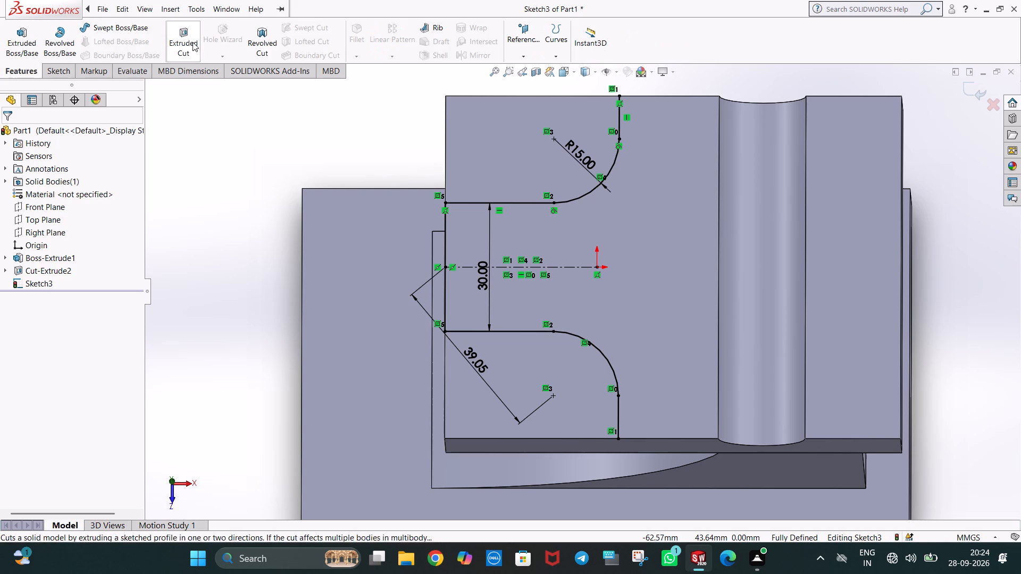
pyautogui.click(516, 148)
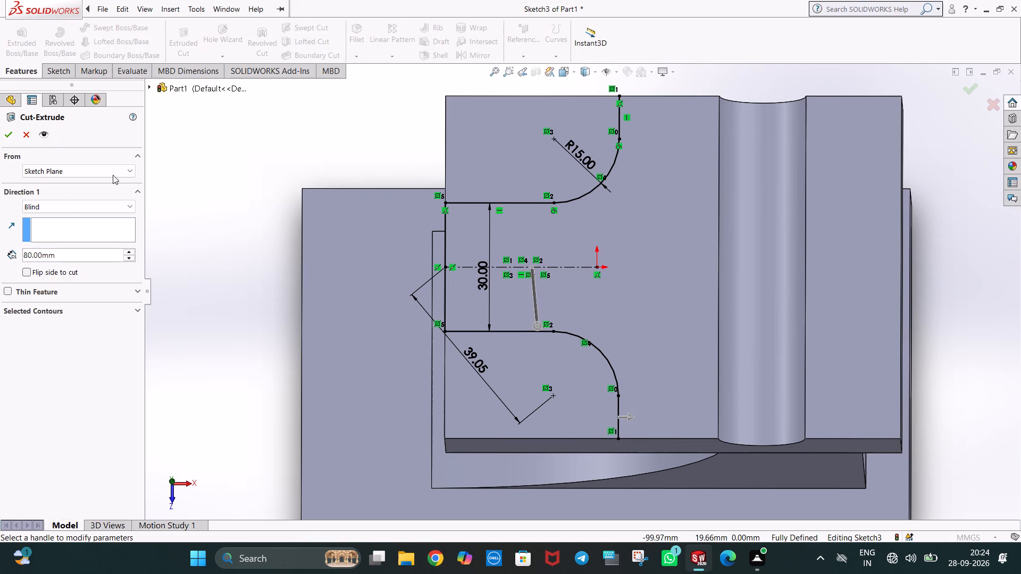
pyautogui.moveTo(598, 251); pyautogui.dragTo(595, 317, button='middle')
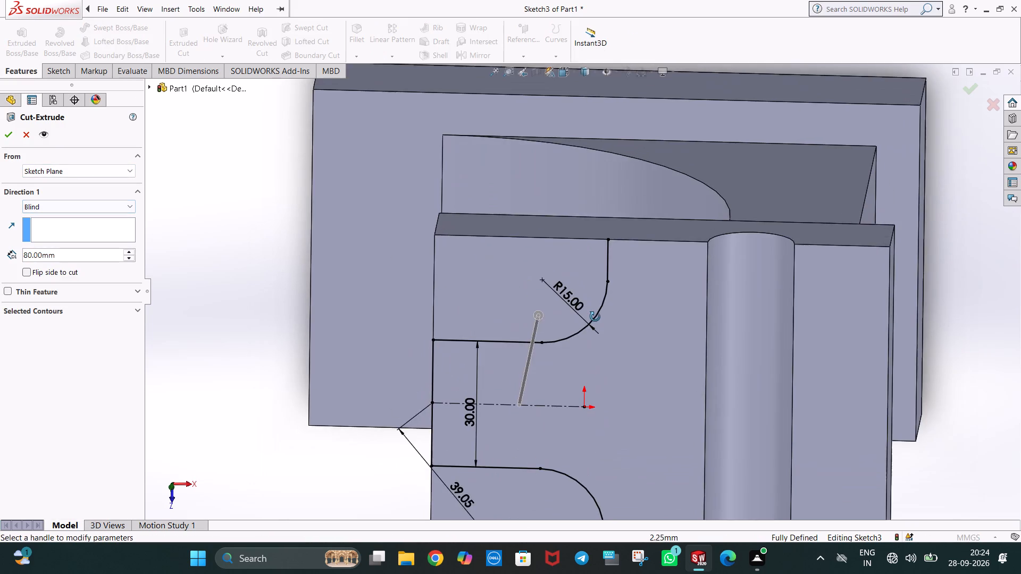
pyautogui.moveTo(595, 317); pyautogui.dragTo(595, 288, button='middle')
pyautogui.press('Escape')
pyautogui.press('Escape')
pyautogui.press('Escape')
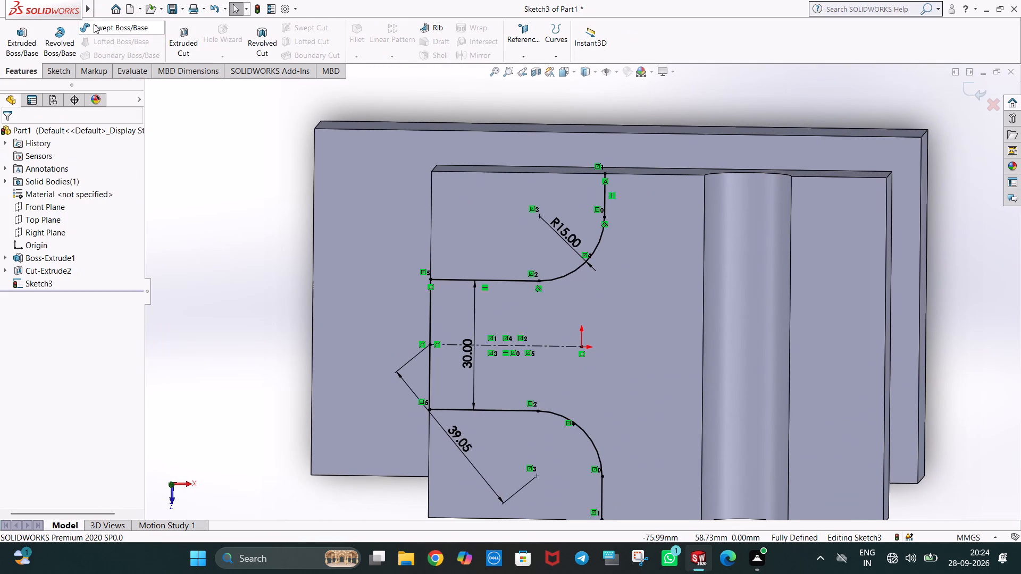
# Close the upper corner region with a 25 mm vertical line and a 40 mm horizontal line along the face edges.
pyautogui.click(65, 71)
pyautogui.press('Escape')
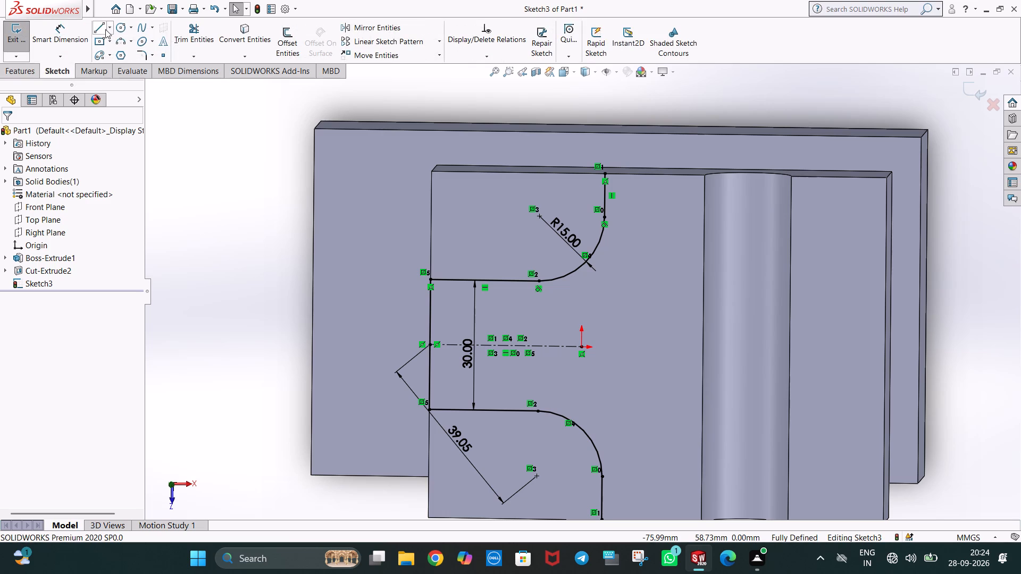
pyautogui.click(101, 28)
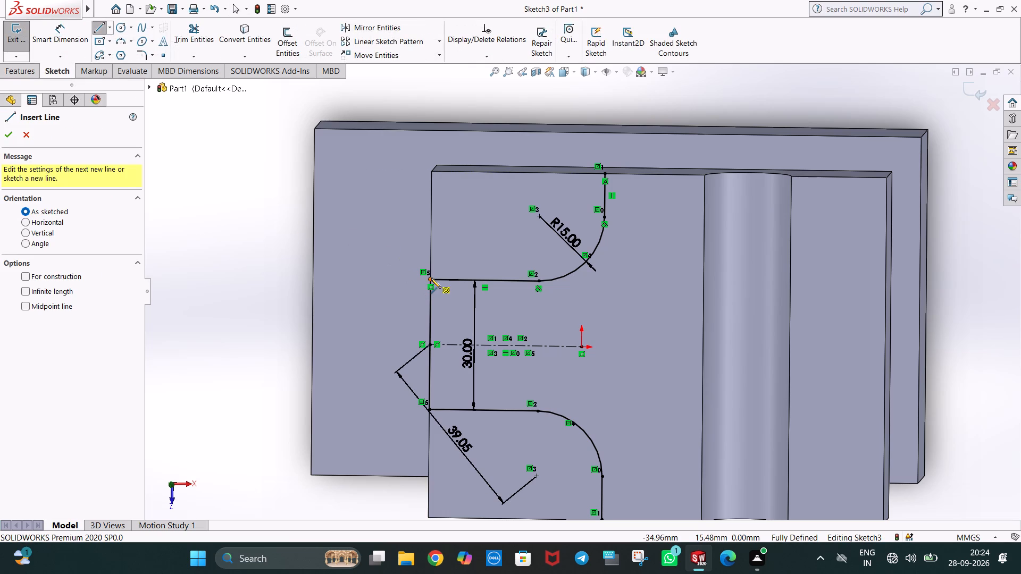
pyautogui.click(430, 279)
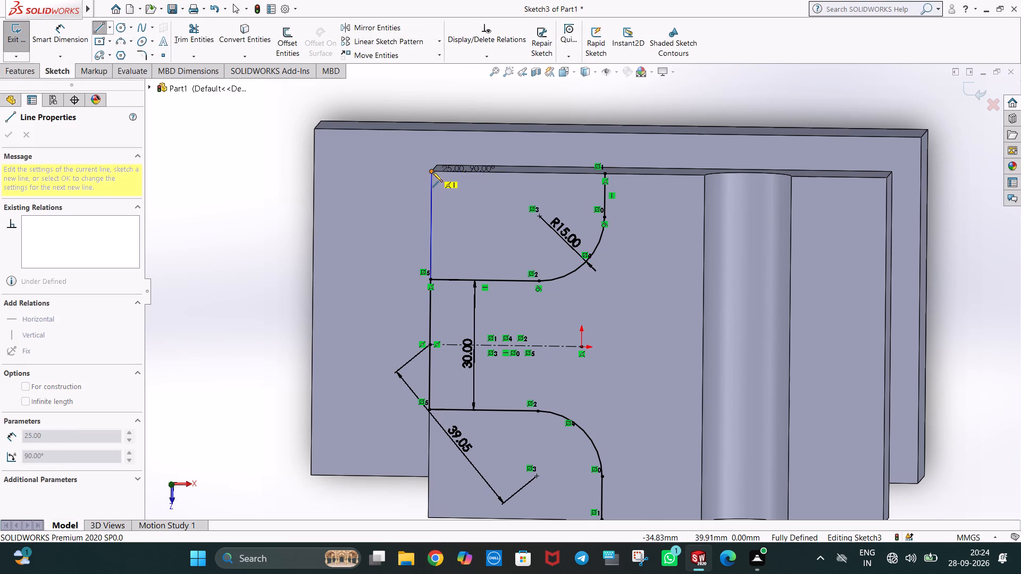
pyautogui.click(432, 172)
pyautogui.click(605, 174)
pyautogui.press('Escape')
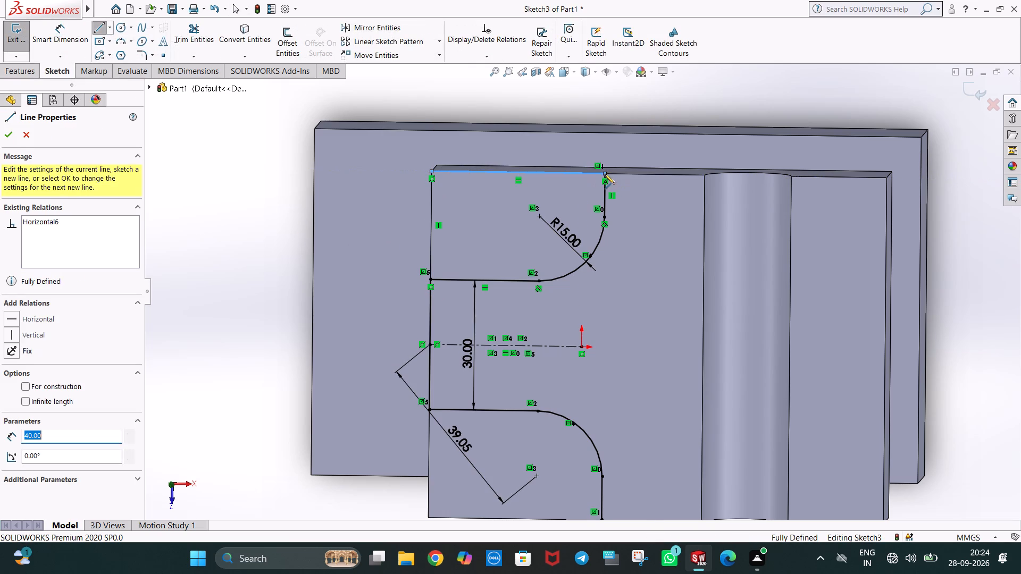
pyautogui.press('Escape')
pyautogui.press('Escape')
# Close the lower corner region with a 25 mm vertical line and a 40 mm horizontal line along the face edges.
pyautogui.click(99, 27)
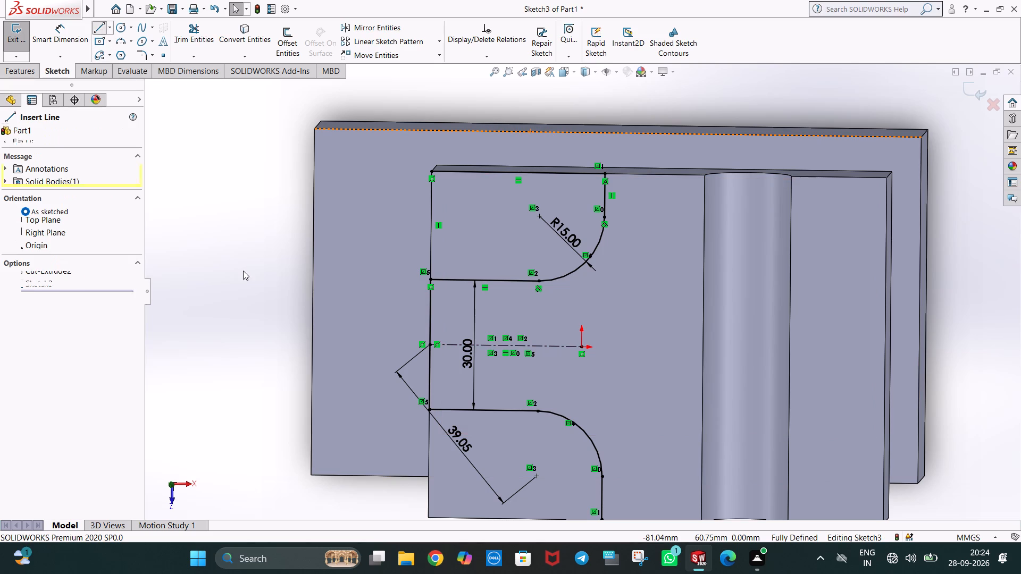
pyautogui.scroll(2, 539, 387)
pyautogui.click(476, 373)
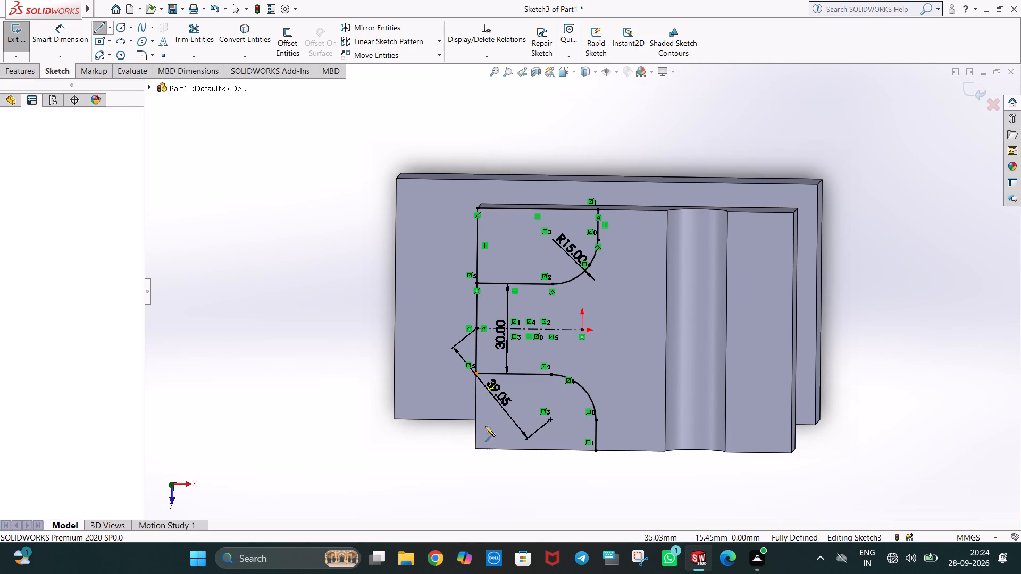
pyautogui.click(475, 449)
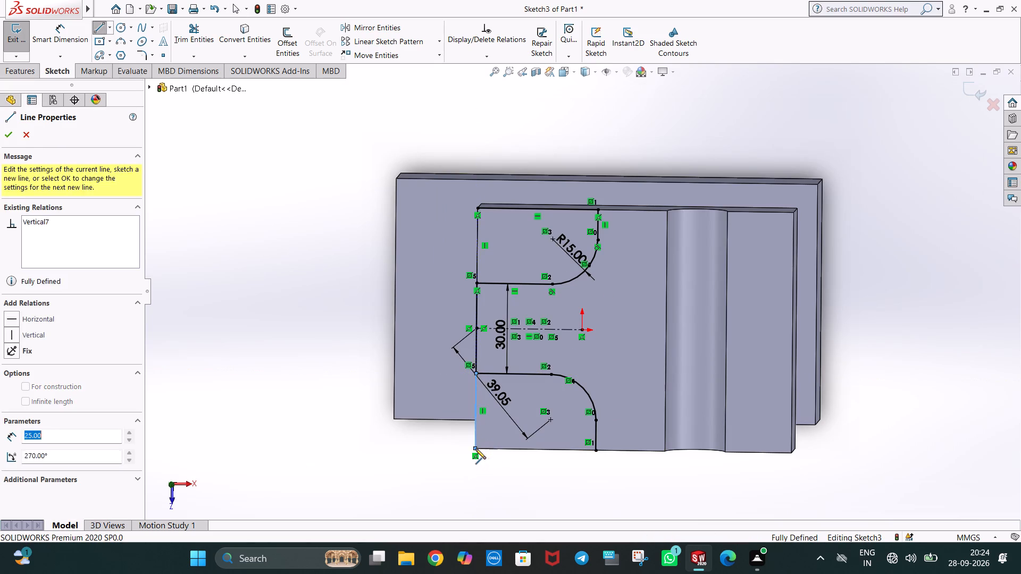
pyautogui.click(596, 450)
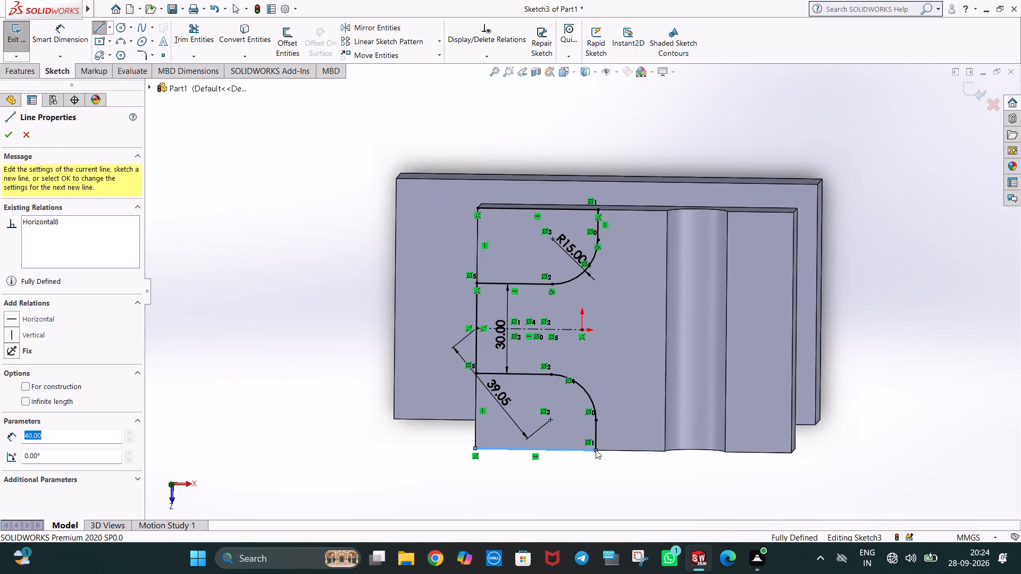
pyautogui.press('Escape')
pyautogui.press('Escape')
pyautogui.press('Escape')
pyautogui.click(584, 463)
# Make a Blind Extruded Cut 80 mm deep through both closed corner regions of the top plate.
pyautogui.moveTo(592, 449); pyautogui.dragTo(594, 405, button='middle')
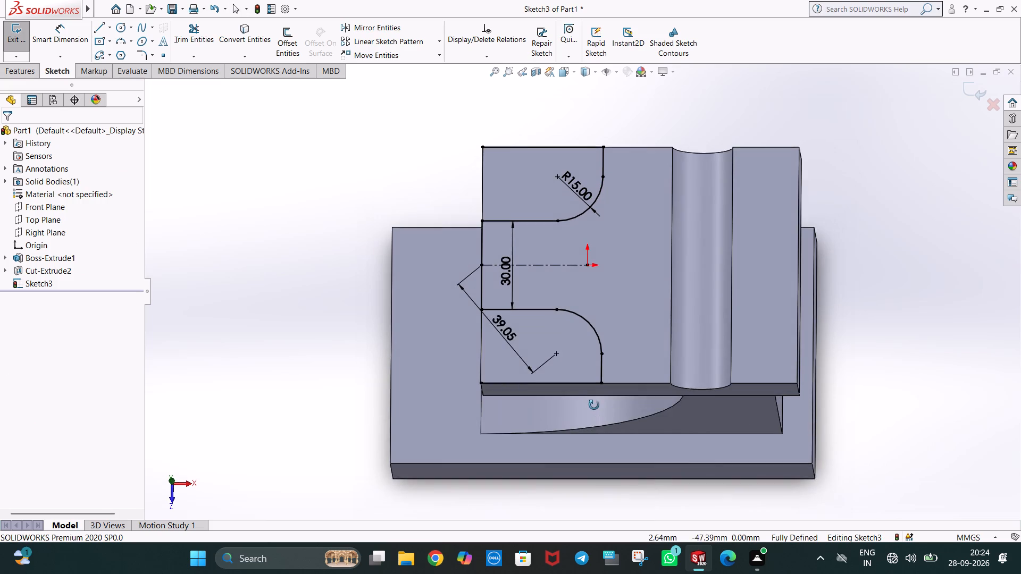
pyautogui.moveTo(594, 405); pyautogui.dragTo(595, 415, button='middle')
pyautogui.click(31, 74)
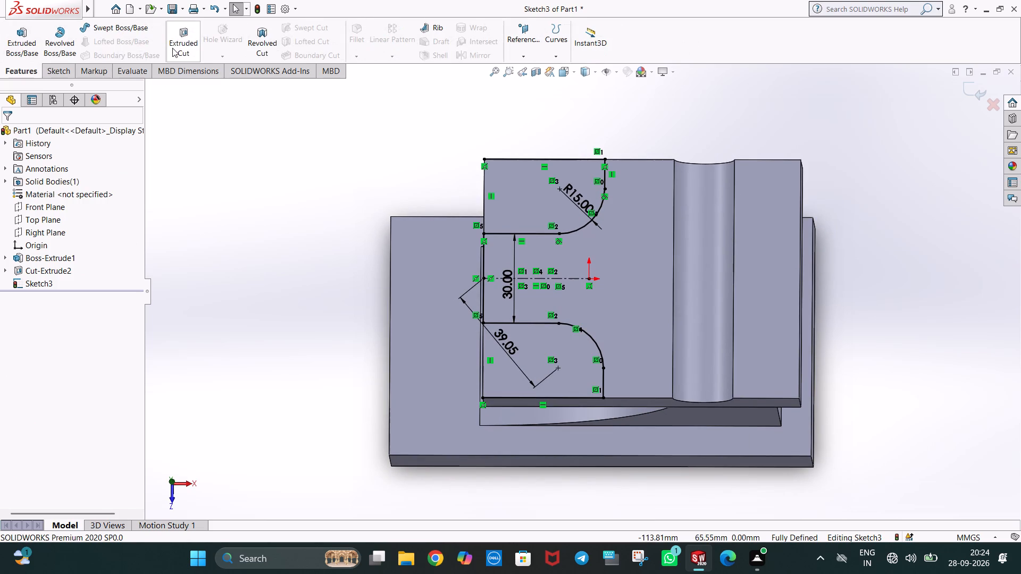
pyautogui.click(172, 47)
pyautogui.click(514, 201)
pyautogui.click(538, 345)
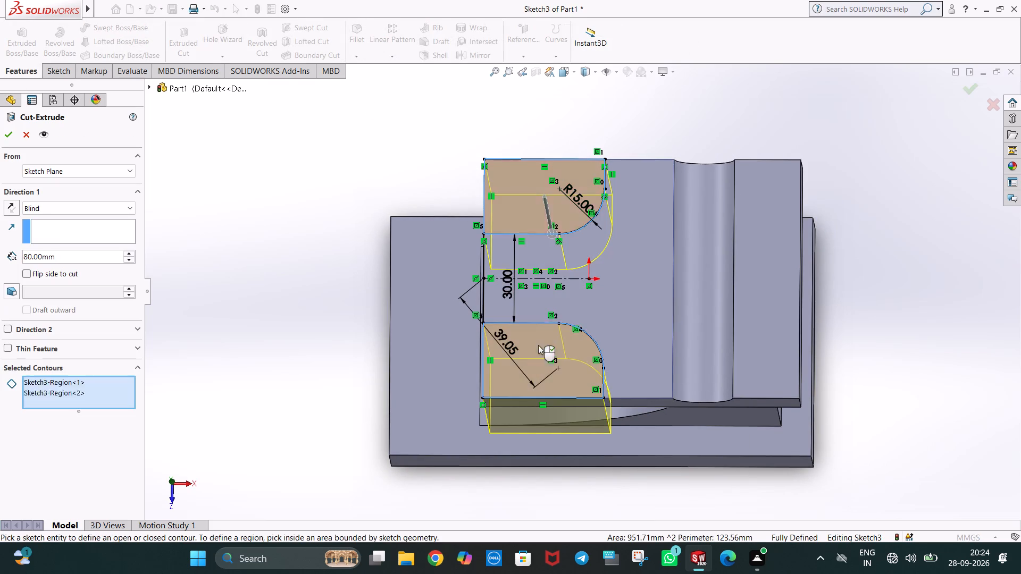
pyautogui.moveTo(641, 371); pyautogui.dragTo(692, 305, button='middle')
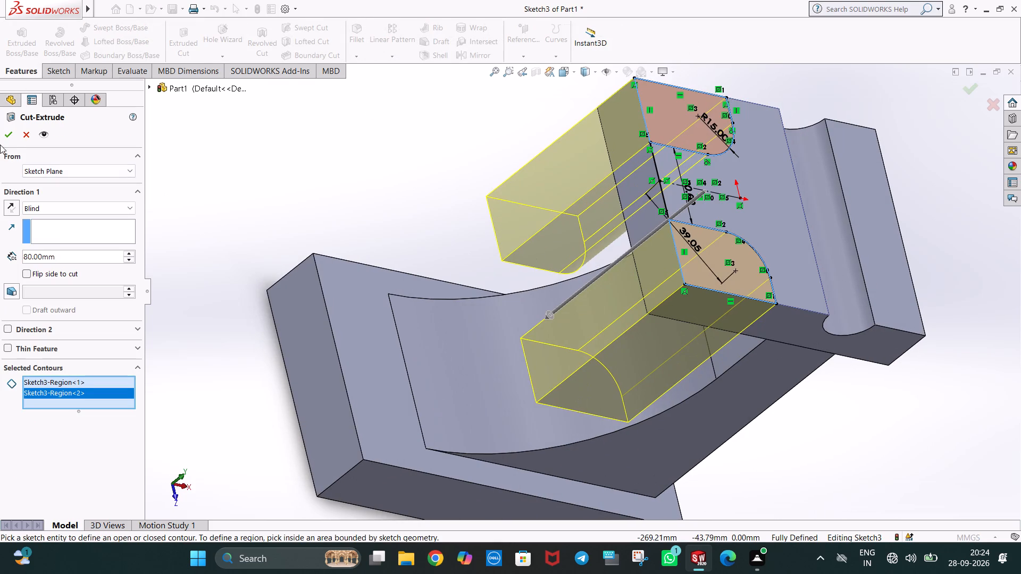
pyautogui.click(6, 137)
# Start a sketch on the top plate's front side face and draw a downward-sloping line about 17 mm long from the groove's right upper corner.
pyautogui.moveTo(677, 198); pyautogui.dragTo(623, 214, button='middle')
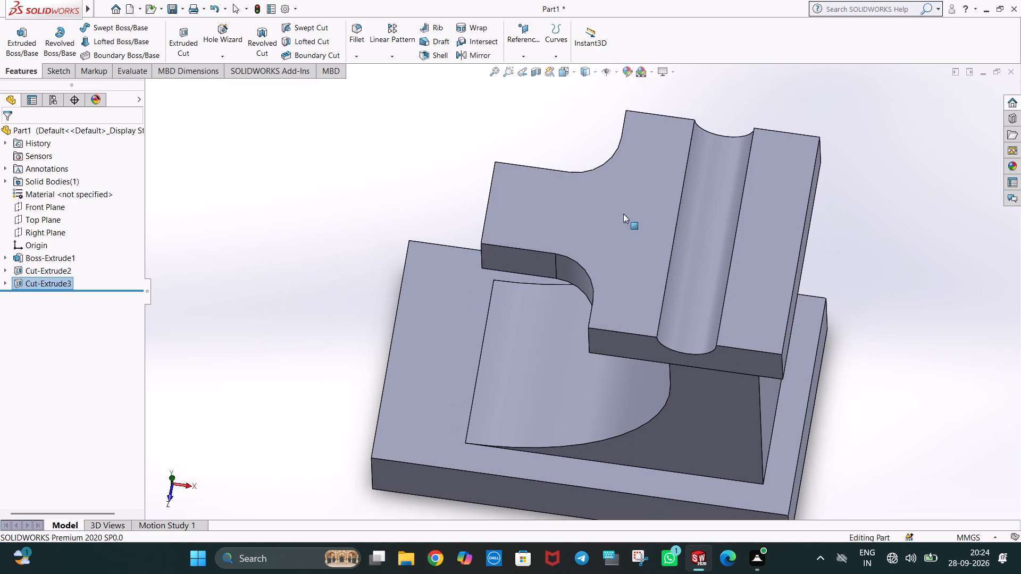
pyautogui.moveTo(623, 214); pyautogui.dragTo(623, 213, button='middle')
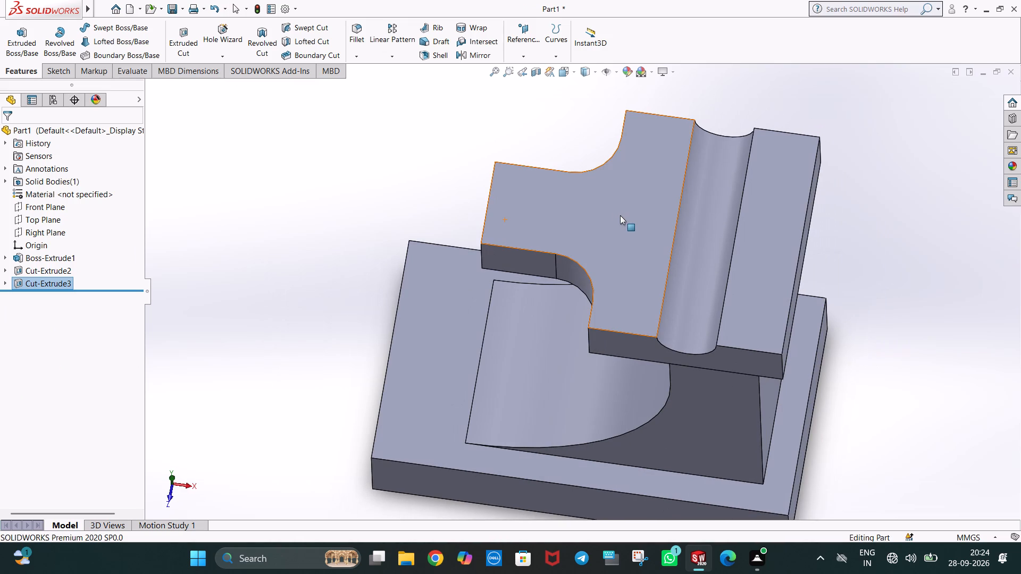
pyautogui.moveTo(669, 292); pyautogui.dragTo(676, 181, button='middle')
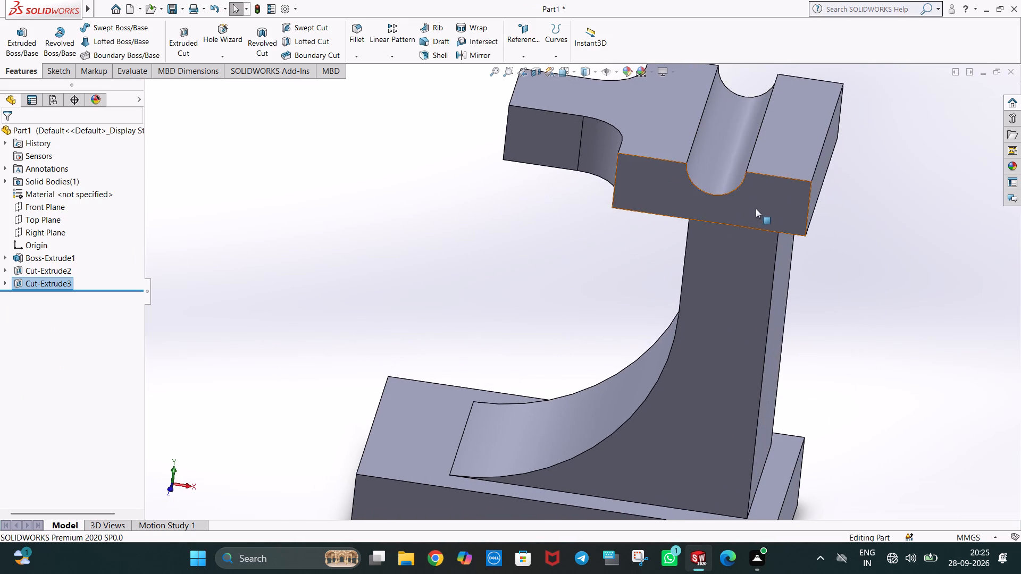
pyautogui.rightClick(756, 208)
pyautogui.click(786, 194)
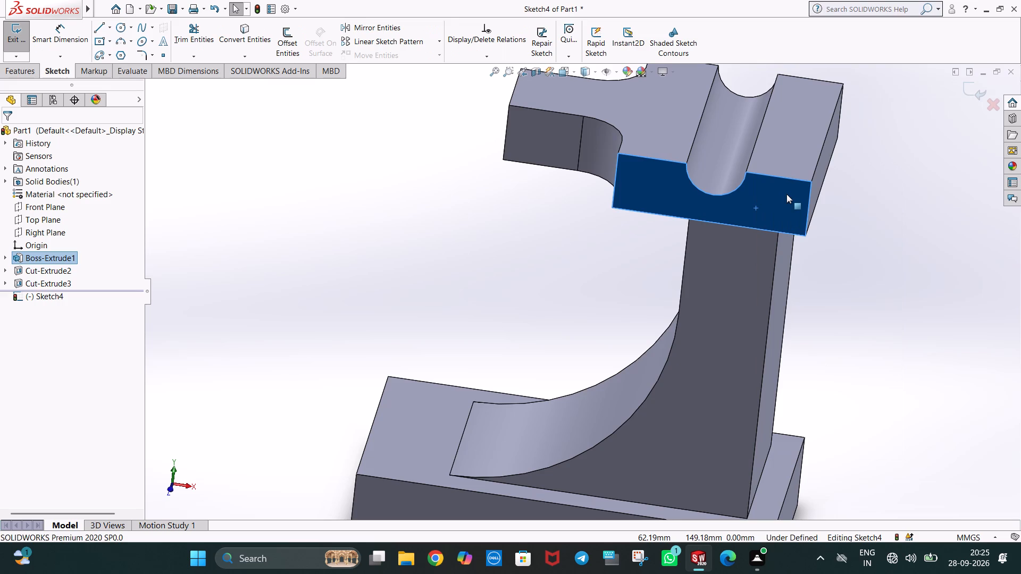
pyautogui.hotkey('ctrl', '8')
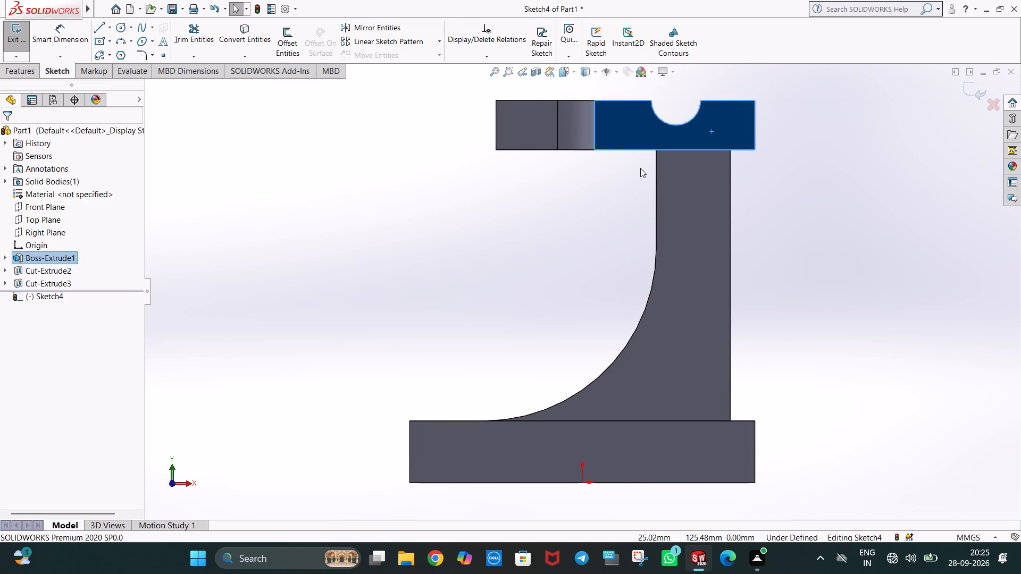
pyautogui.click(96, 26)
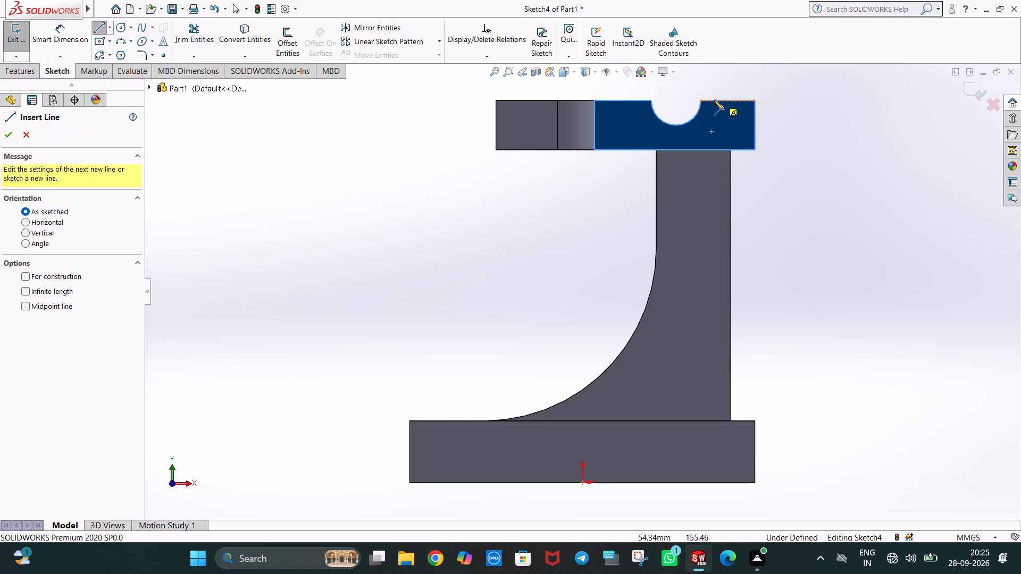
pyautogui.click(701, 100)
pyautogui.click(742, 113)
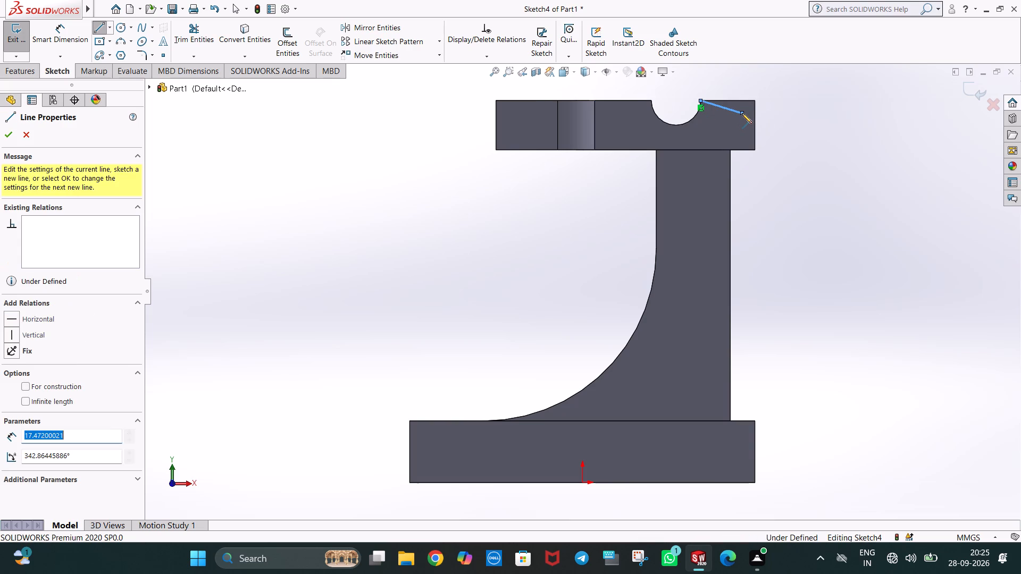
pyautogui.press('Escape')
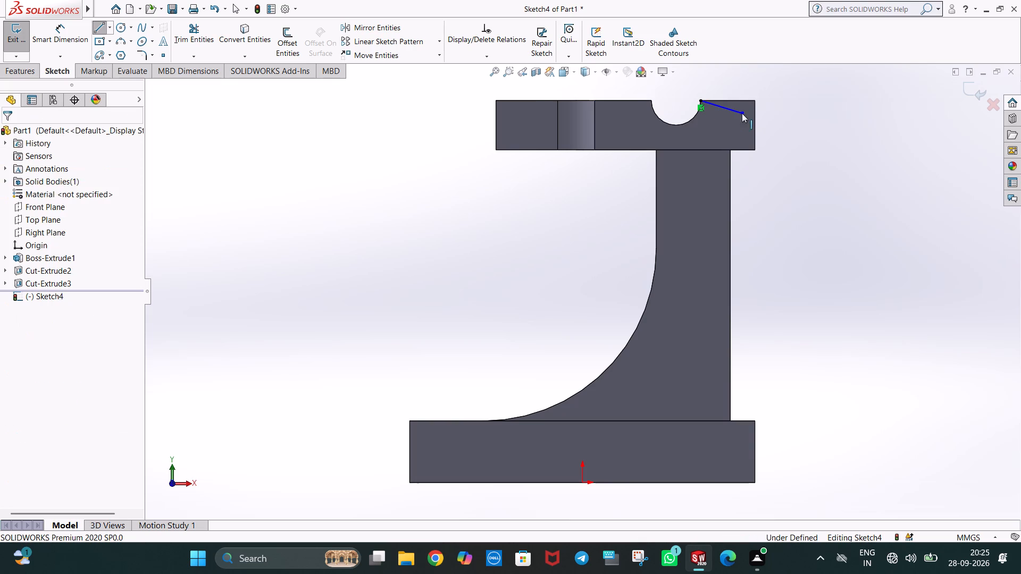
pyautogui.press('Escape')
pyautogui.click(806, 128)
pyautogui.scroll(-2, 730, 104)
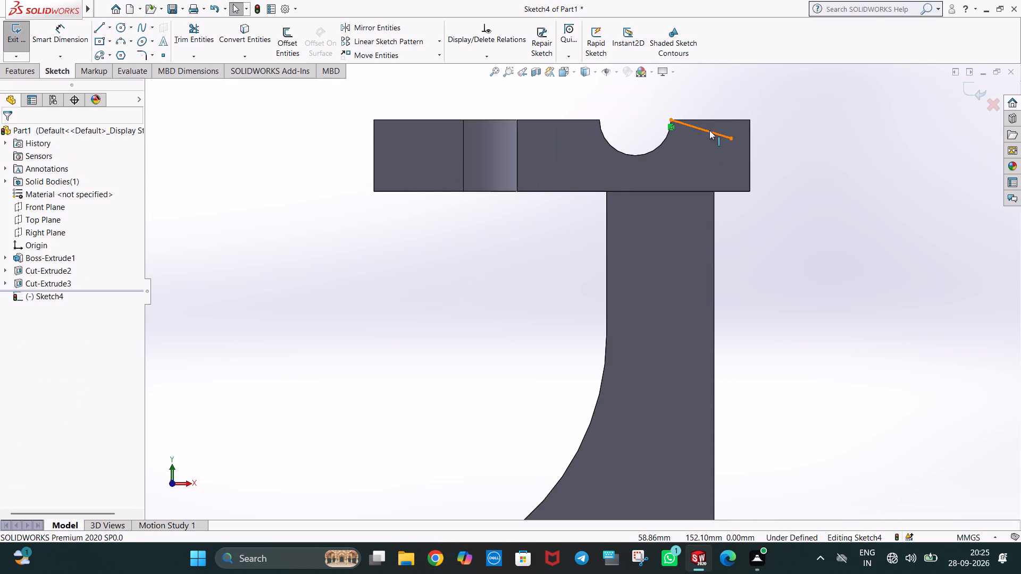
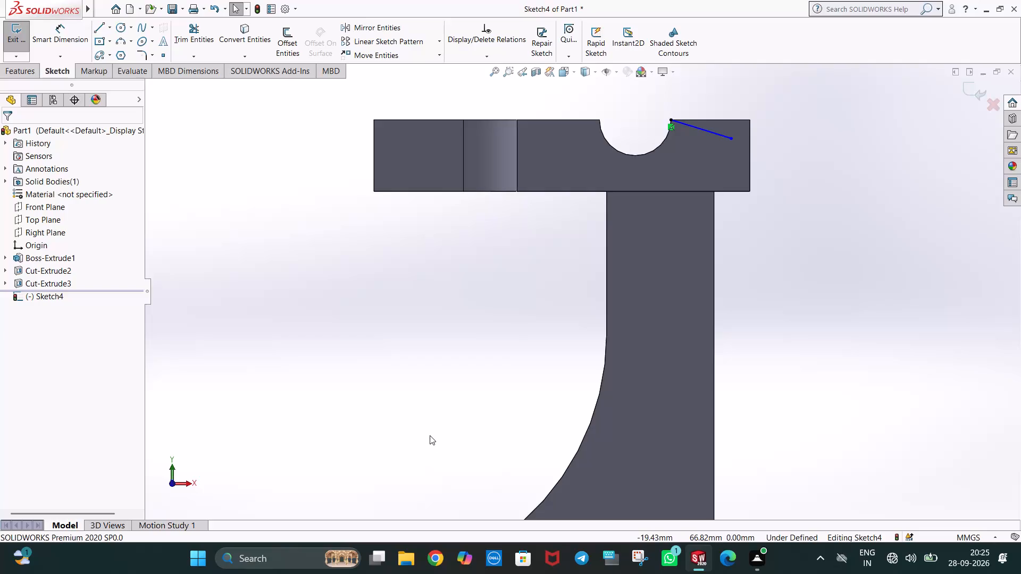
# Set the angle of the sloping line beside the groove to 345°.
pyautogui.click(781, 323)
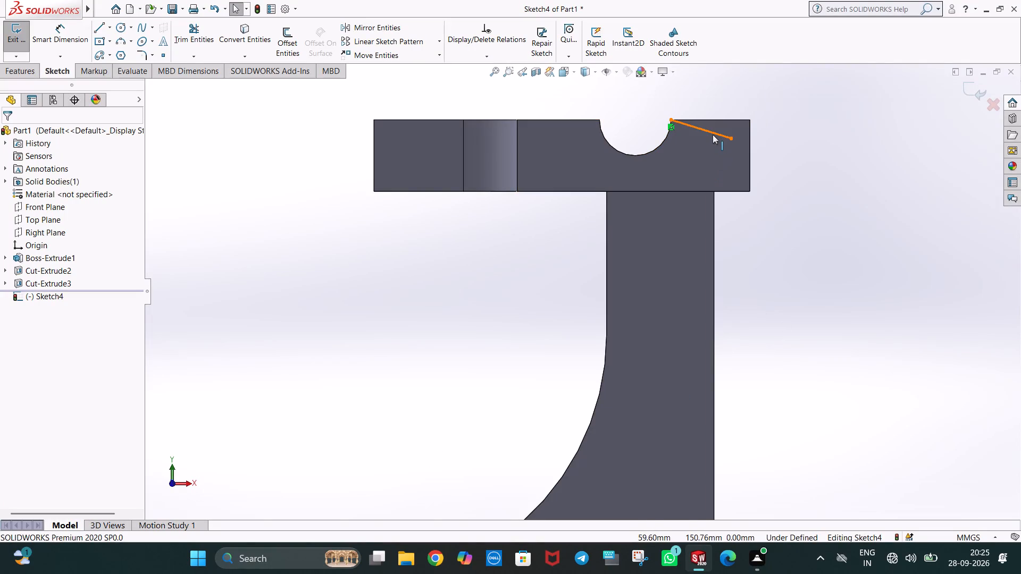
pyautogui.click(713, 133)
pyautogui.moveTo(77, 404); pyautogui.dragTo(55, 404)
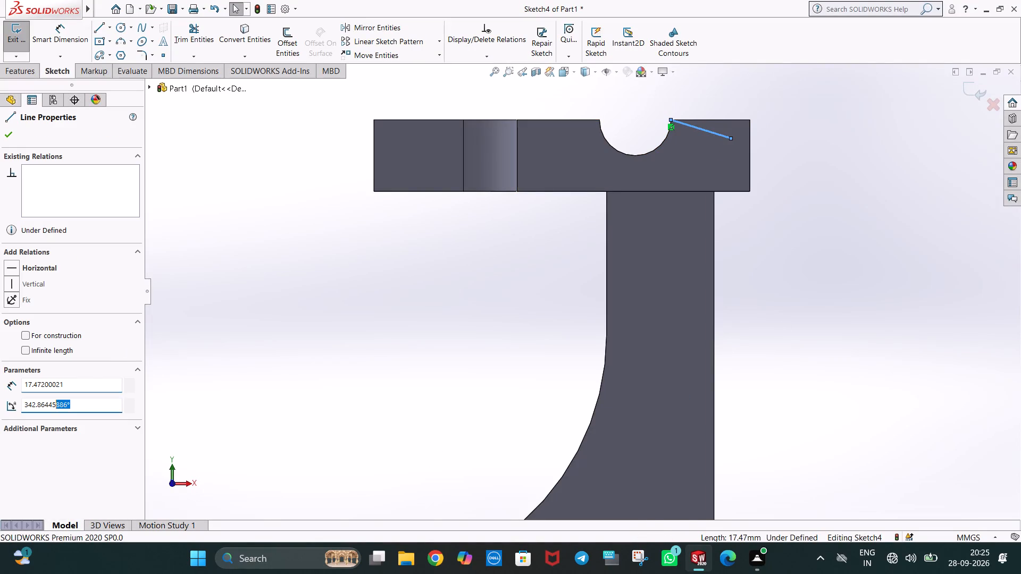
pyautogui.moveTo(55, 404); pyautogui.dragTo(31, 409)
pyautogui.press('BackSpace')
pyautogui.press('5')
pyautogui.click(229, 369)
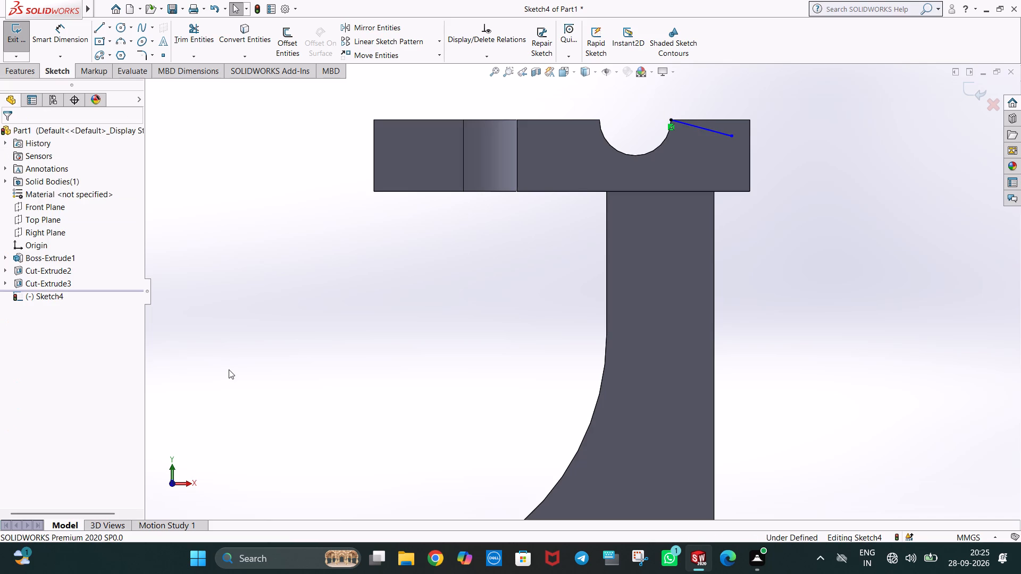
# Lengthen the sloping line to 40 mm so it extends past the plate's end edge.
pyautogui.click(818, 142)
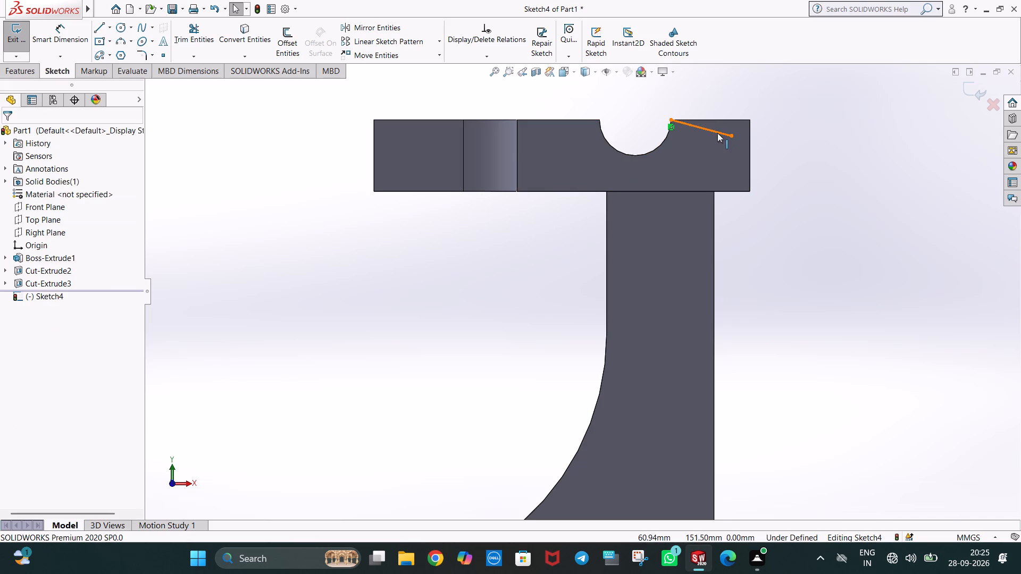
pyautogui.click(713, 130)
pyautogui.write('20')
pyautogui.press('Return')
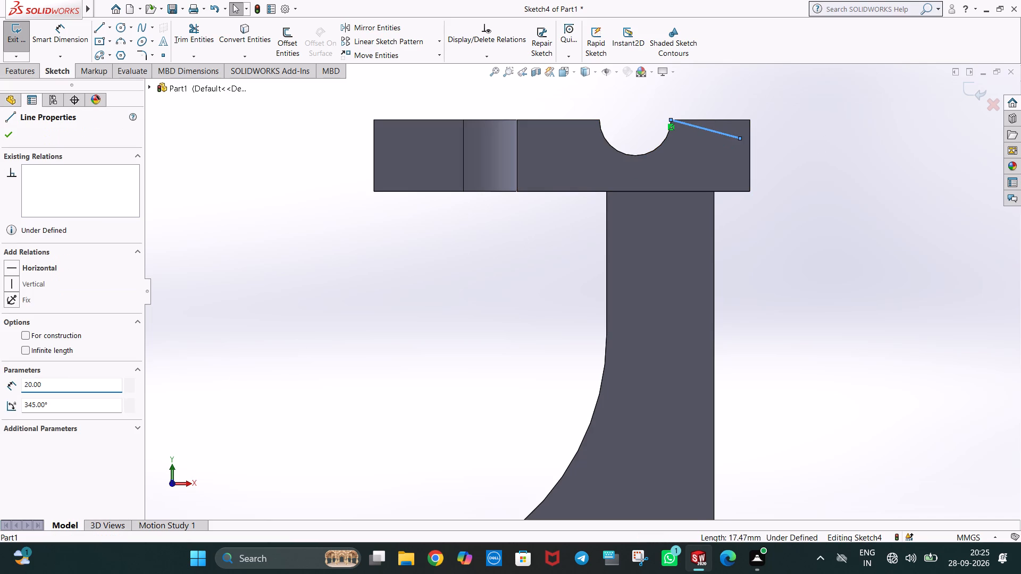
pyautogui.press('Right')
pyautogui.press('BackSpace')
pyautogui.press('4')
pyautogui.press('Return')
pyautogui.click(799, 198)
# Draw a 22 mm horizontal line from the groove corner along the top edge and a vertical line about 5.9 mm down to the sloping line.
pyautogui.moveTo(772, 170); pyautogui.dragTo(757, 202, button='middle')
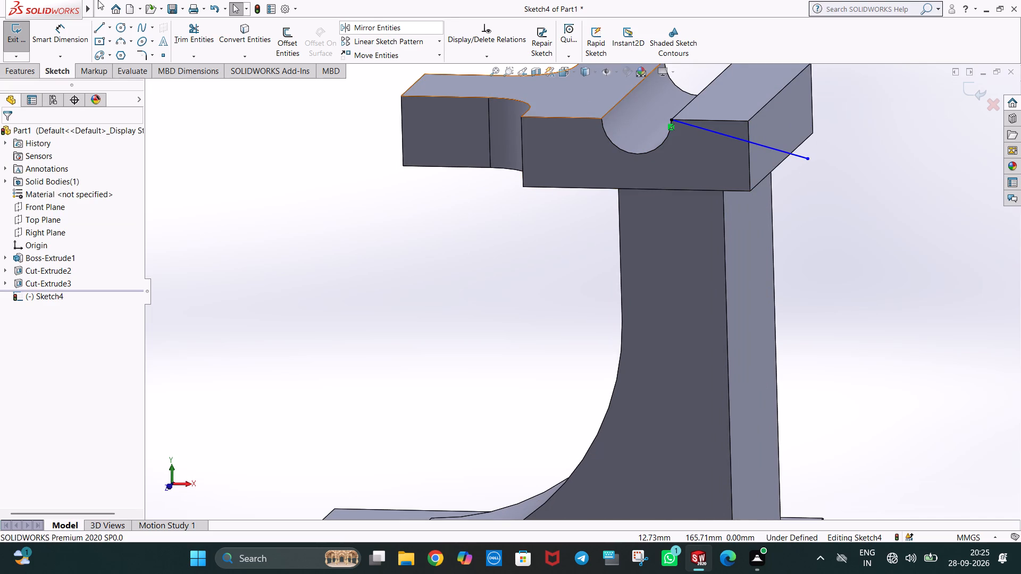
pyautogui.click(94, 26)
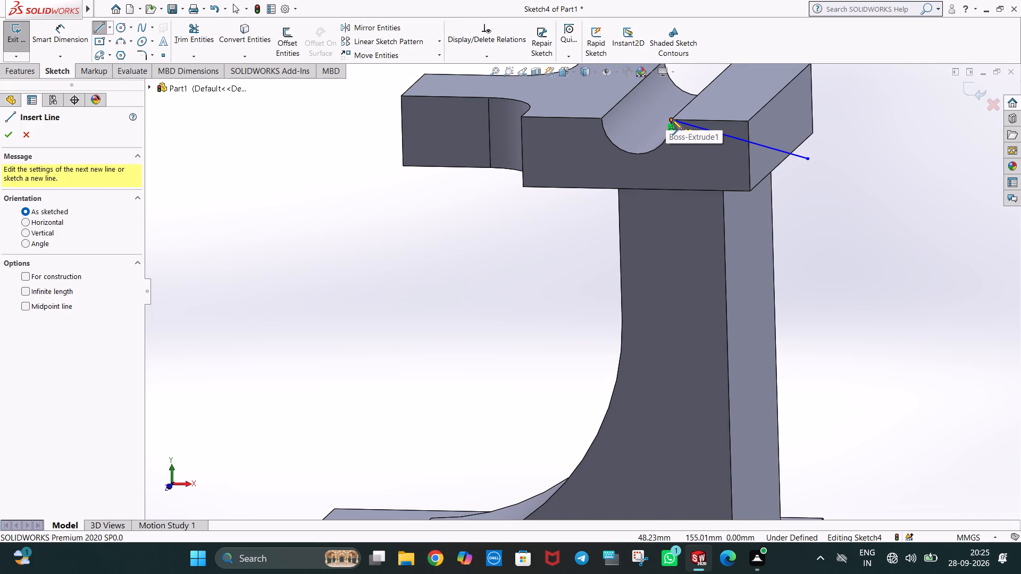
pyautogui.click(672, 120)
pyautogui.click(748, 121)
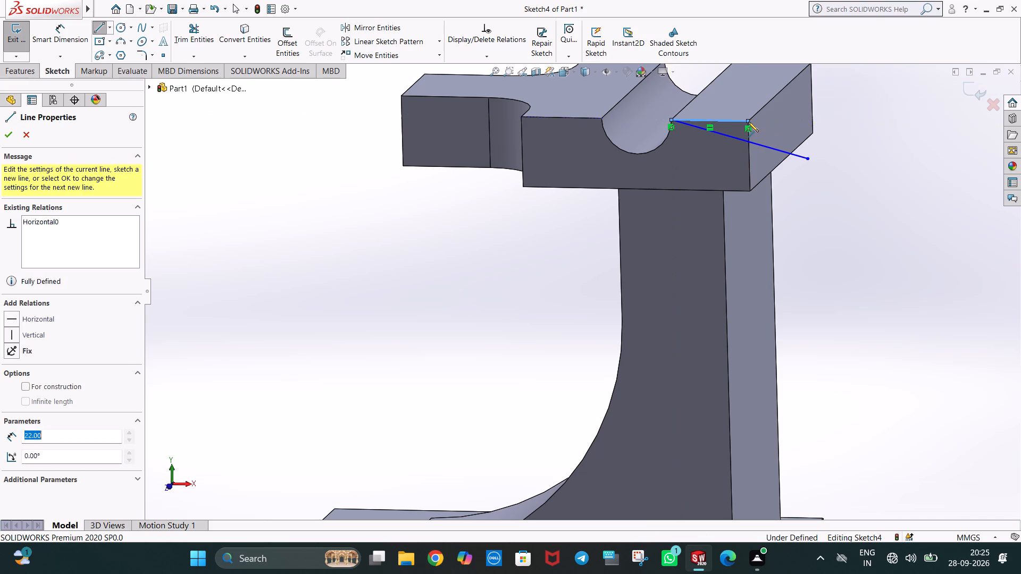
pyautogui.click(748, 141)
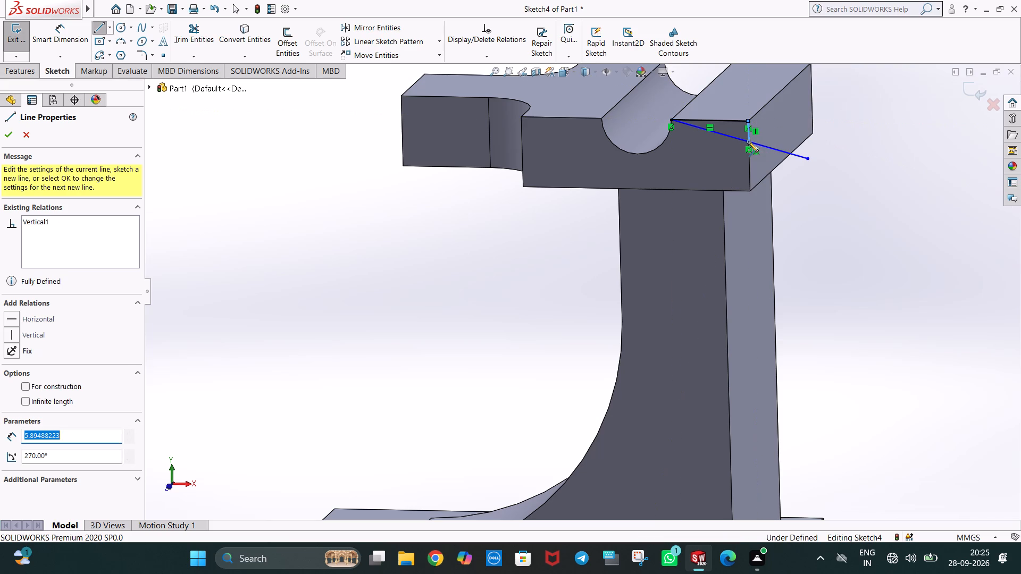
pyautogui.press('Escape')
# Trim away the part of the sloping line that extends beyond the plate's end edge.
pyautogui.hotkey('ctrl', '8')
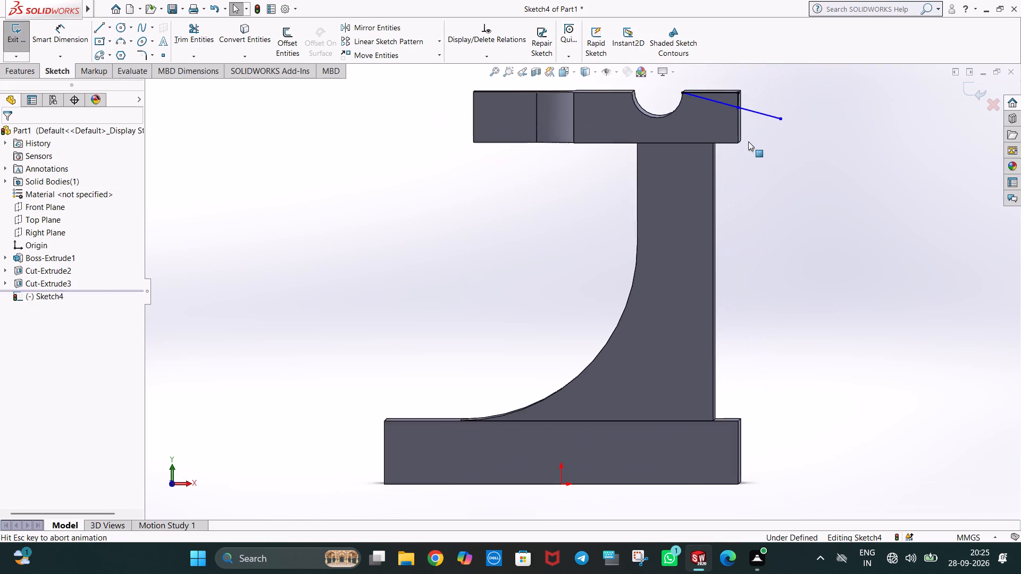
pyautogui.scroll(-3, 740, 102)
pyautogui.scroll(-3, 707, 159)
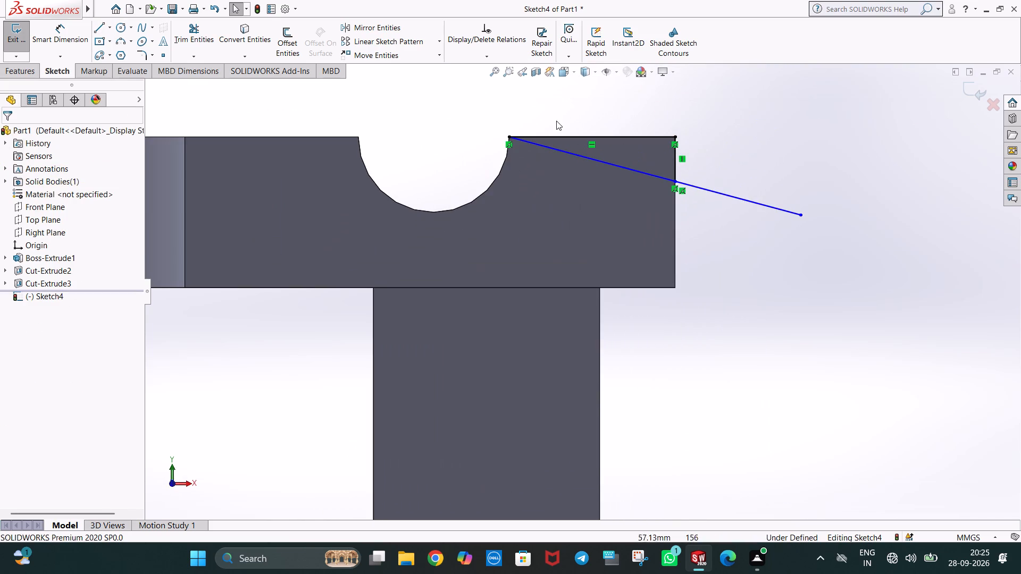
pyautogui.click(177, 36)
pyautogui.moveTo(720, 161); pyautogui.dragTo(721, 185)
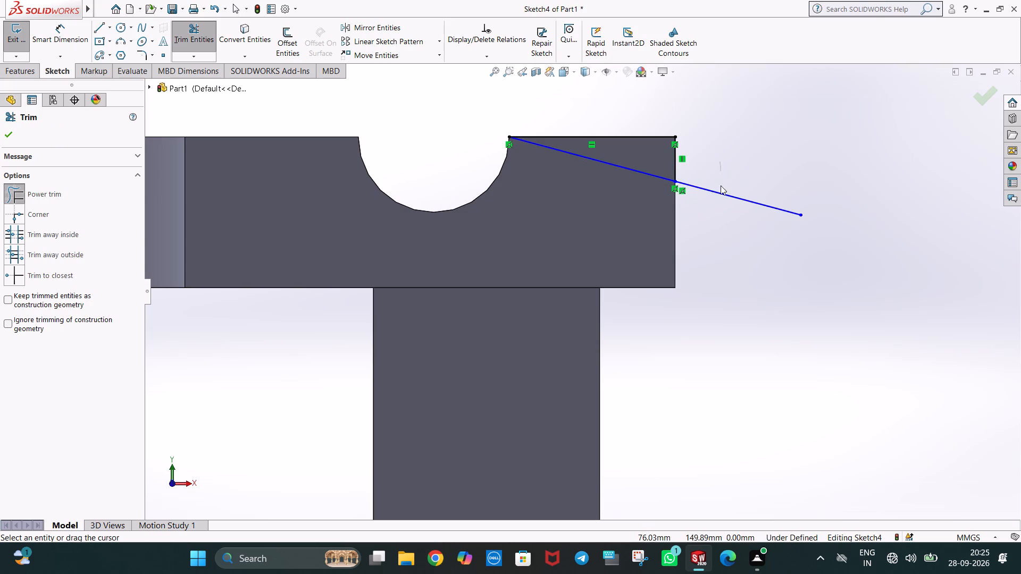
pyautogui.moveTo(721, 185); pyautogui.dragTo(718, 219)
pyautogui.press('`')
pyautogui.press('Escape')
pyautogui.press('Escape')
pyautogui.press('Escape')
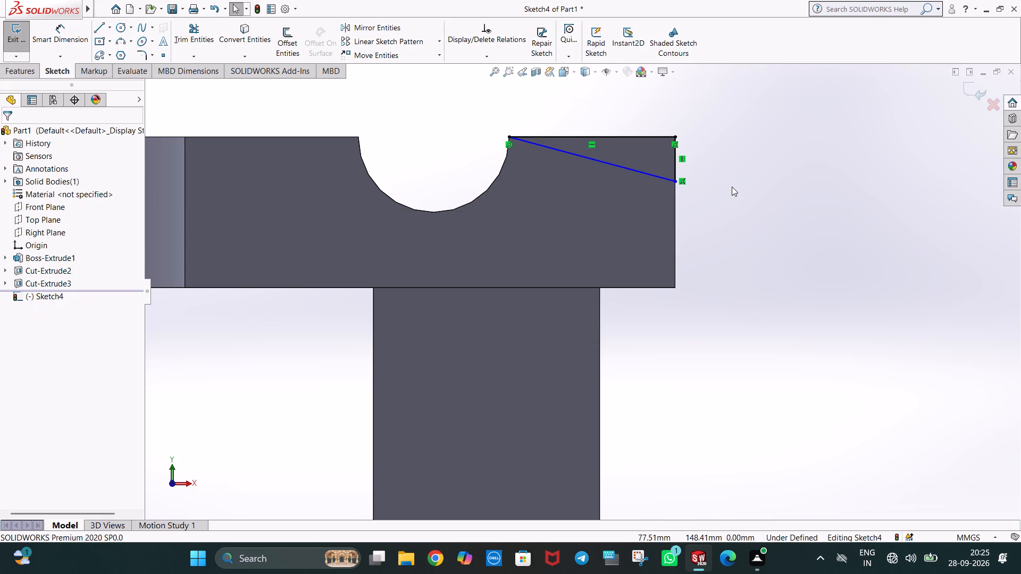
pyautogui.click(732, 187)
# Add a 15° angle dimension between the sloping line and the horizontal top line.
pyautogui.click(56, 38)
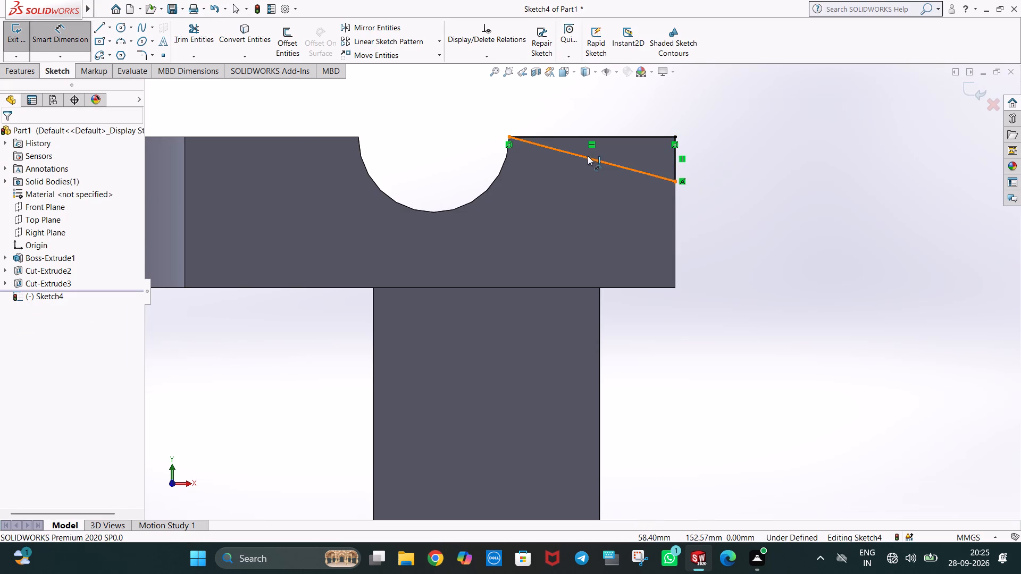
pyautogui.click(530, 142)
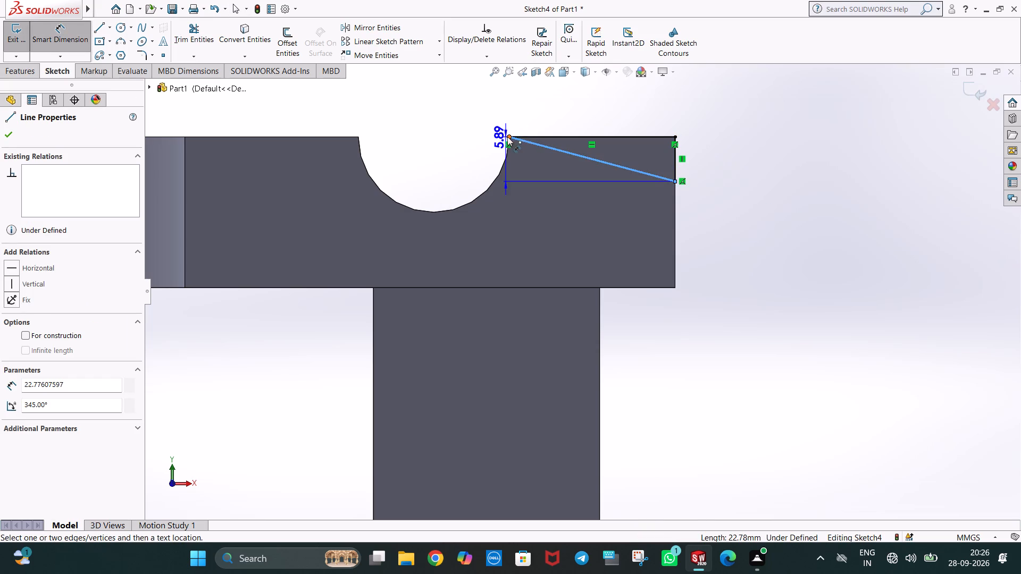
pyautogui.click(509, 137)
pyautogui.click(537, 137)
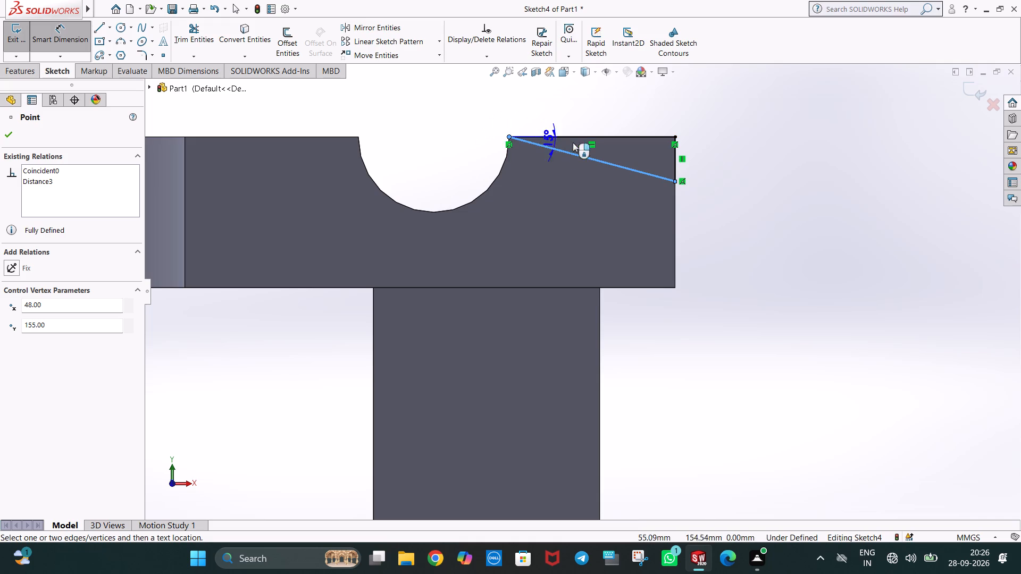
pyautogui.click(640, 155)
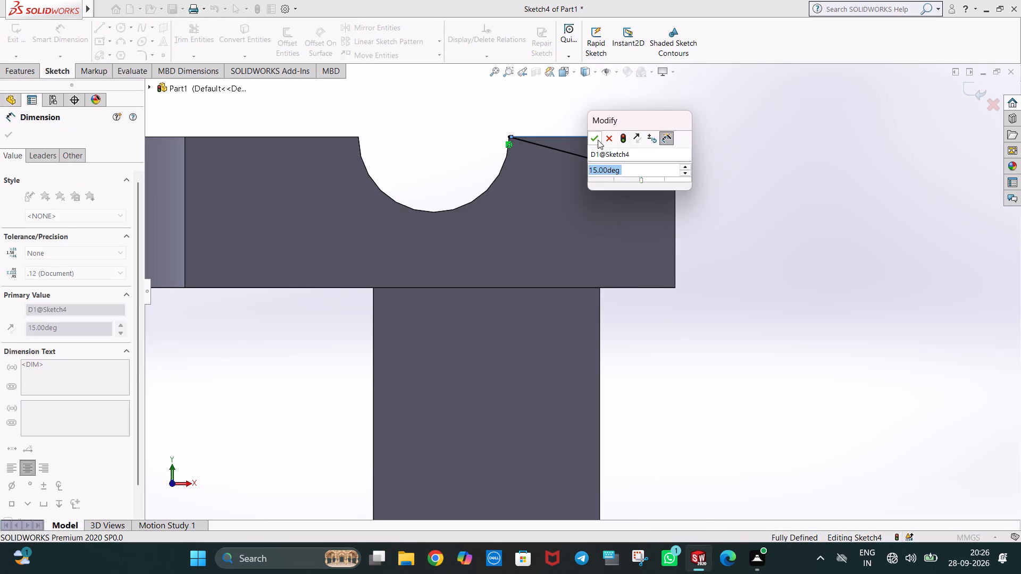
pyautogui.click(598, 139)
pyautogui.click(719, 176)
# Make a Blind Extruded Cut 80 mm deep with the triangular profile to slope the top plate beside the groove.
pyautogui.moveTo(721, 178); pyautogui.dragTo(717, 220, button='middle')
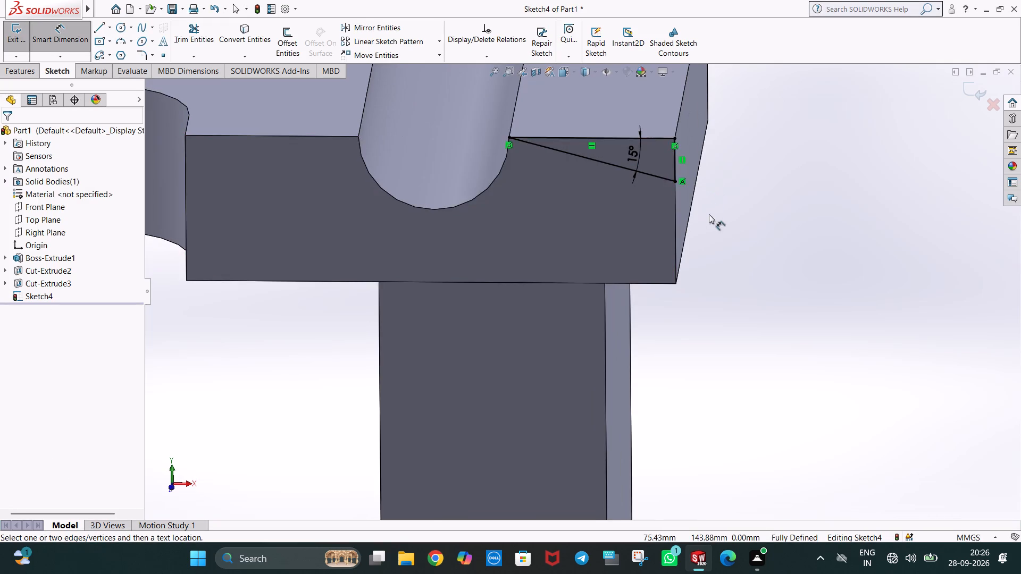
pyautogui.scroll(3, 624, 160)
pyautogui.click(28, 66)
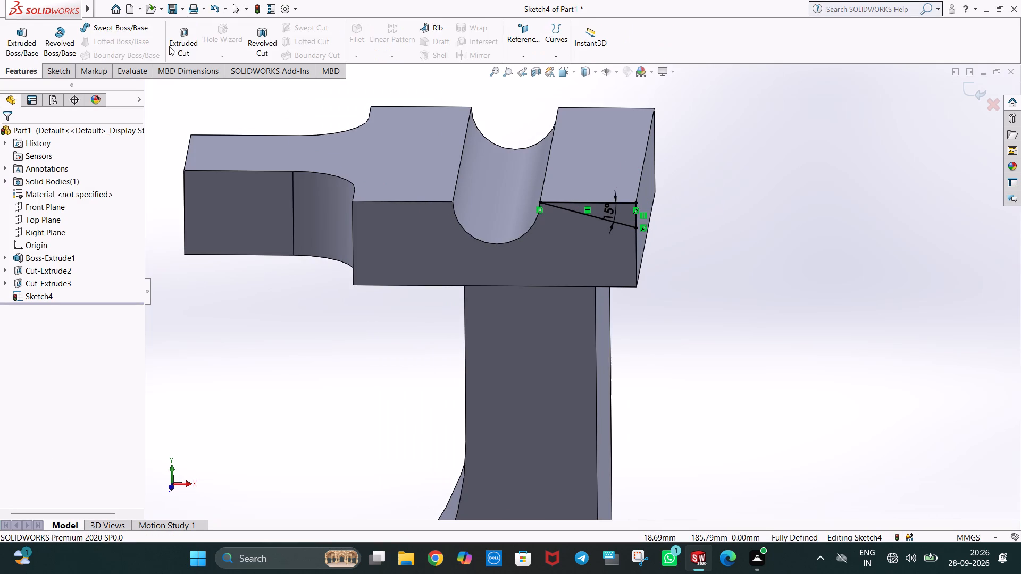
pyautogui.click(189, 46)
pyautogui.moveTo(701, 225); pyautogui.dragTo(707, 217, button='middle')
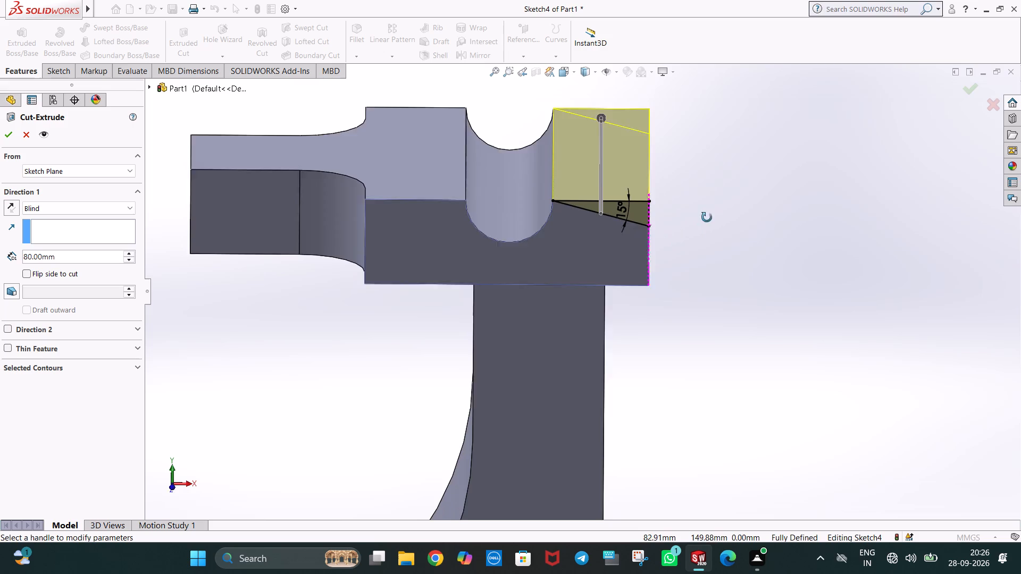
pyautogui.moveTo(707, 217); pyautogui.dragTo(701, 171, button='middle')
pyautogui.click(10, 134)
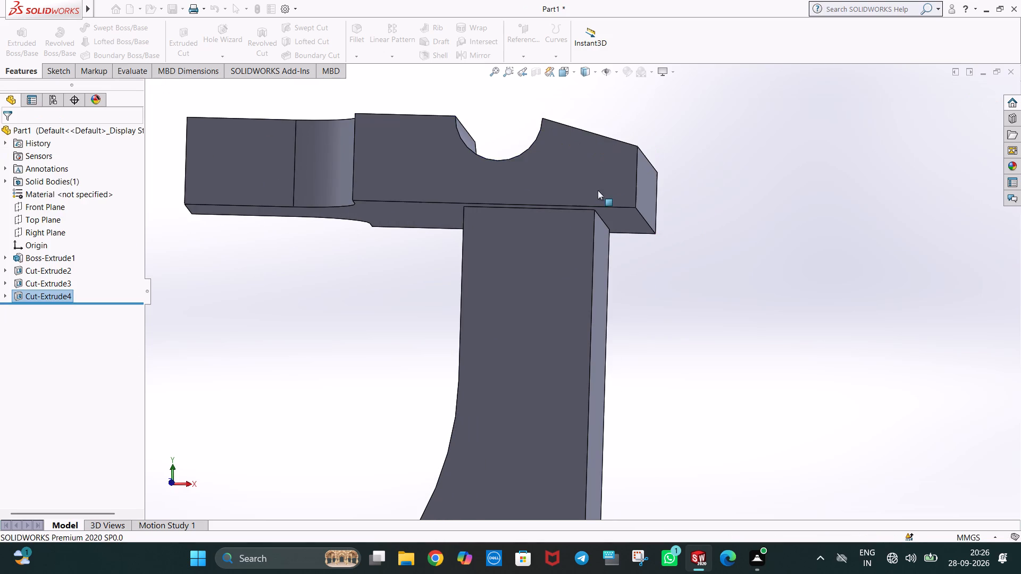
pyautogui.click(709, 199)
# Examine the bracket's overall shape and the sloped top surface from isometric and rotated views.
pyautogui.hotkey('ctrl', '8')
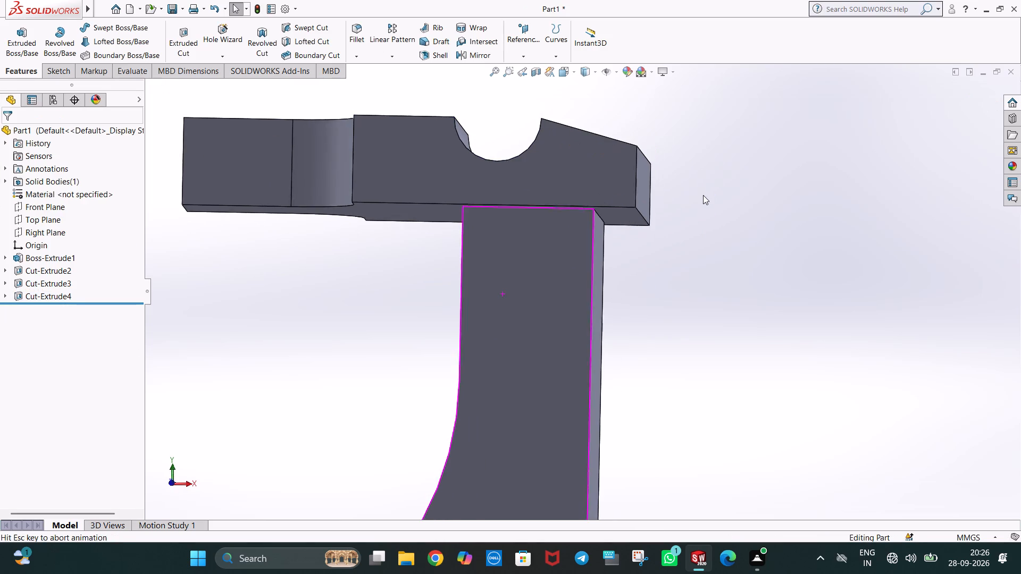
pyautogui.hotkey('ctrl', '7')
pyautogui.click(806, 287)
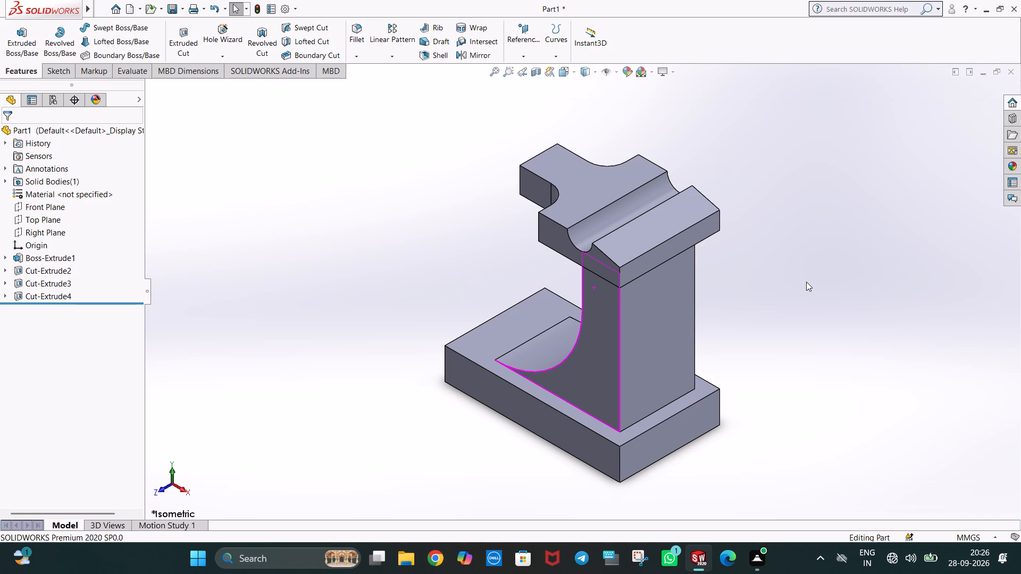
pyautogui.click(768, 322)
pyautogui.moveTo(817, 356); pyautogui.dragTo(880, 317, button='middle')
pyautogui.moveTo(815, 294); pyautogui.dragTo(794, 311, button='middle')
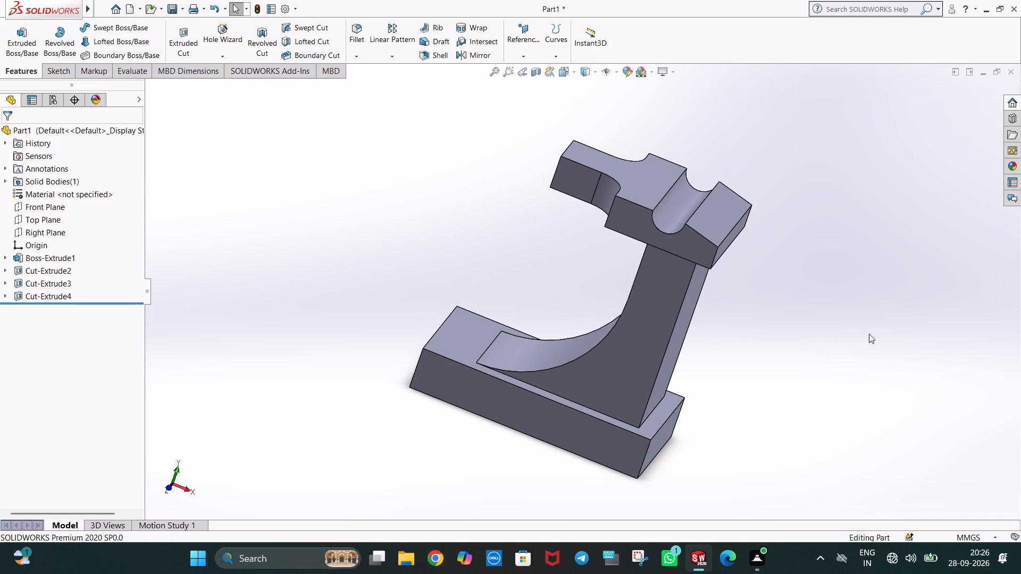
pyautogui.middleClick(870, 319)
pyautogui.hotkey('ctrl', '7')
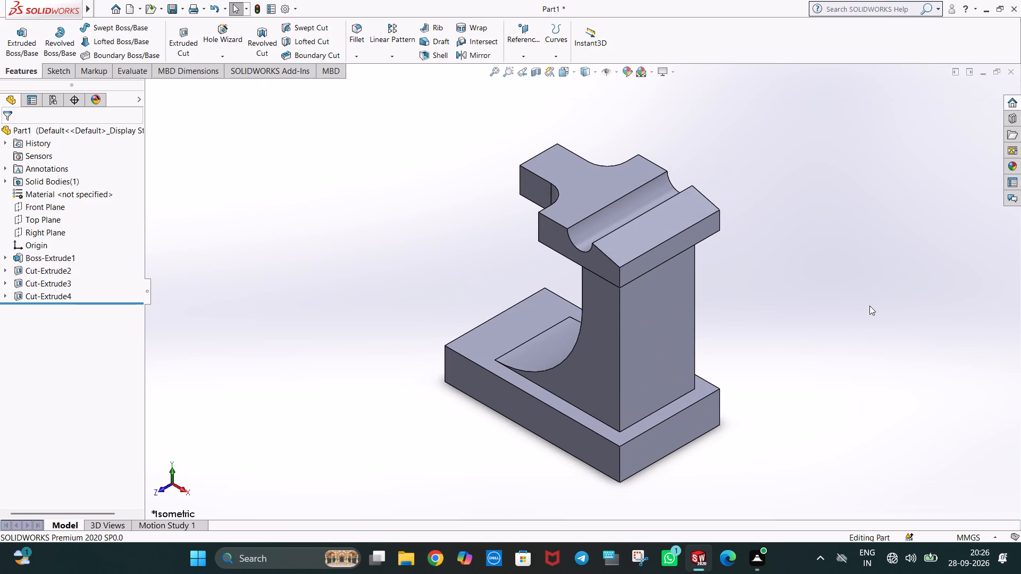
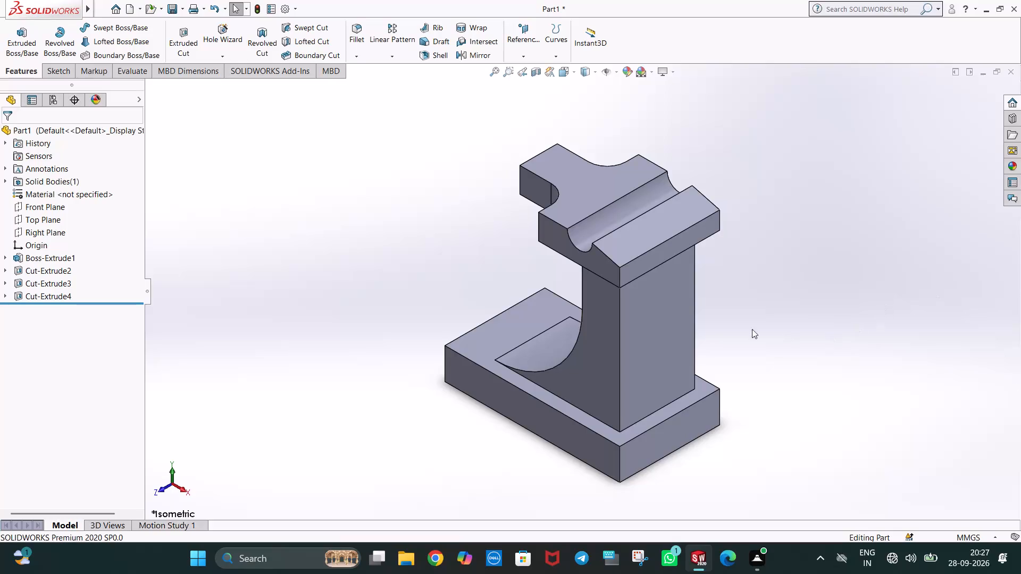
# Start a new sketch on the Top Plane, viewed straight from above.
pyautogui.moveTo(584, 369); pyautogui.dragTo(610, 386, button='middle')
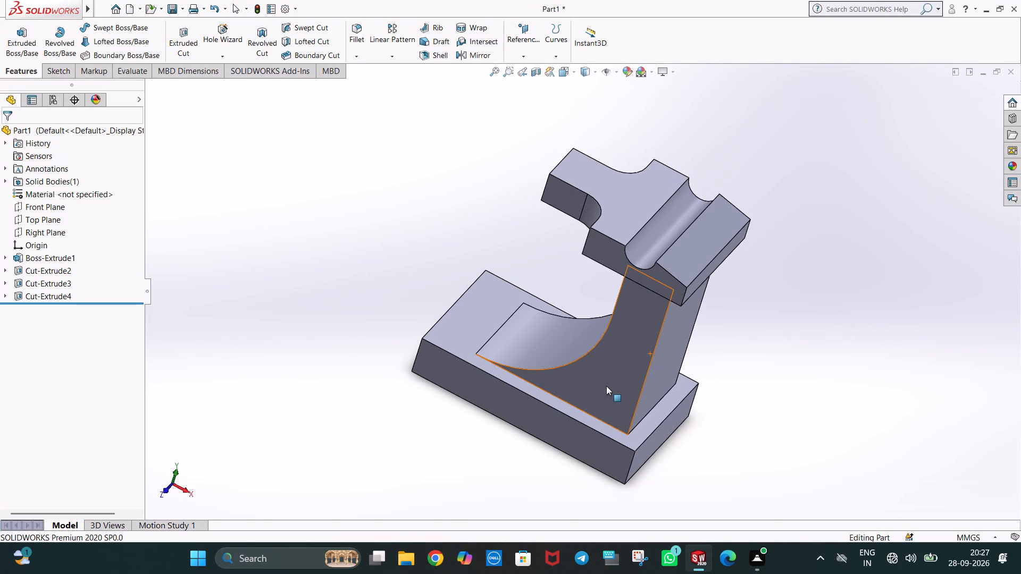
pyautogui.hotkey('ctrl', '5')
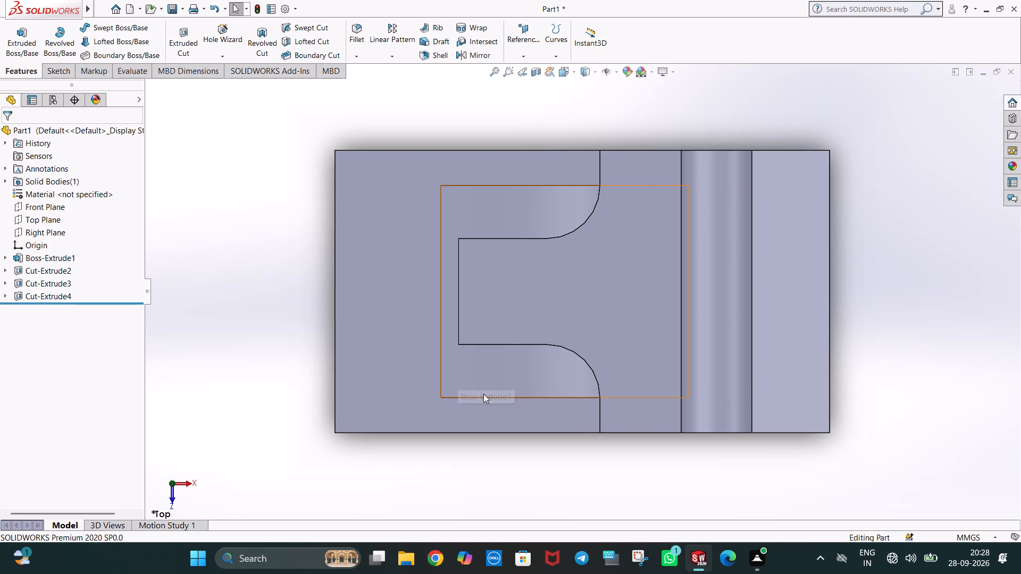
pyautogui.moveTo(487, 394); pyautogui.dragTo(495, 340, button='middle')
pyautogui.rightClick(489, 362)
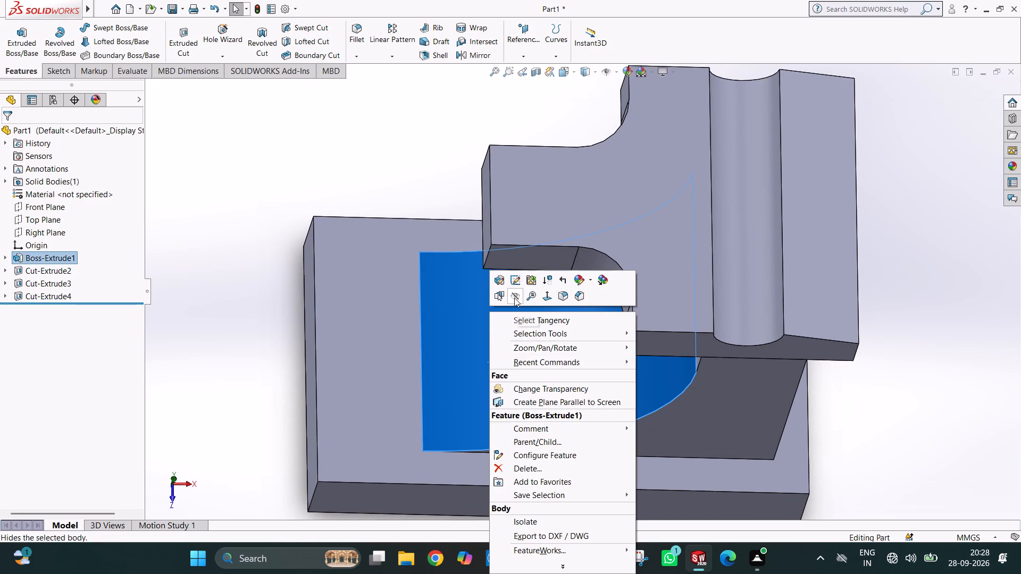
pyautogui.click(398, 188)
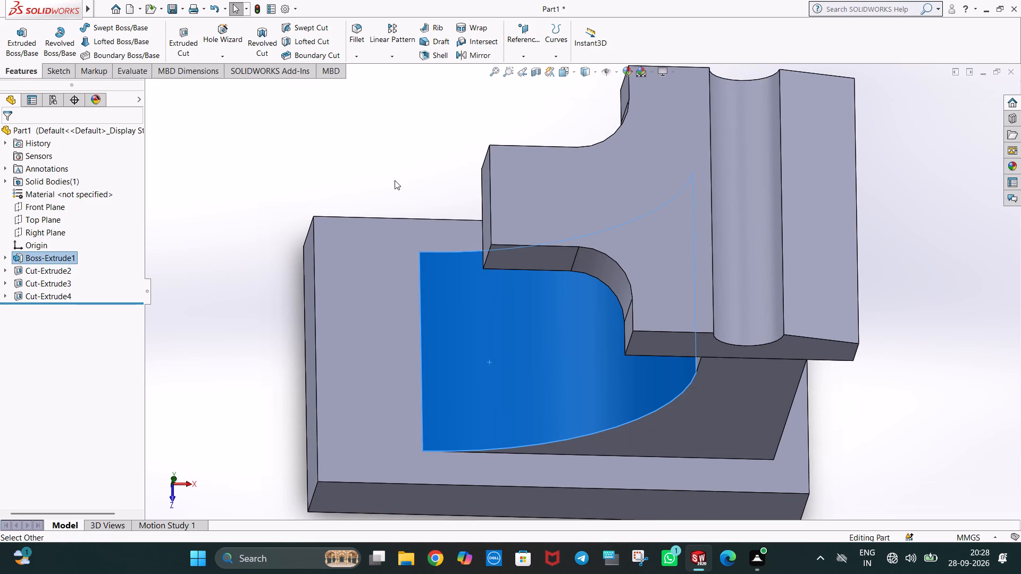
pyautogui.hotkey('ctrl', '5')
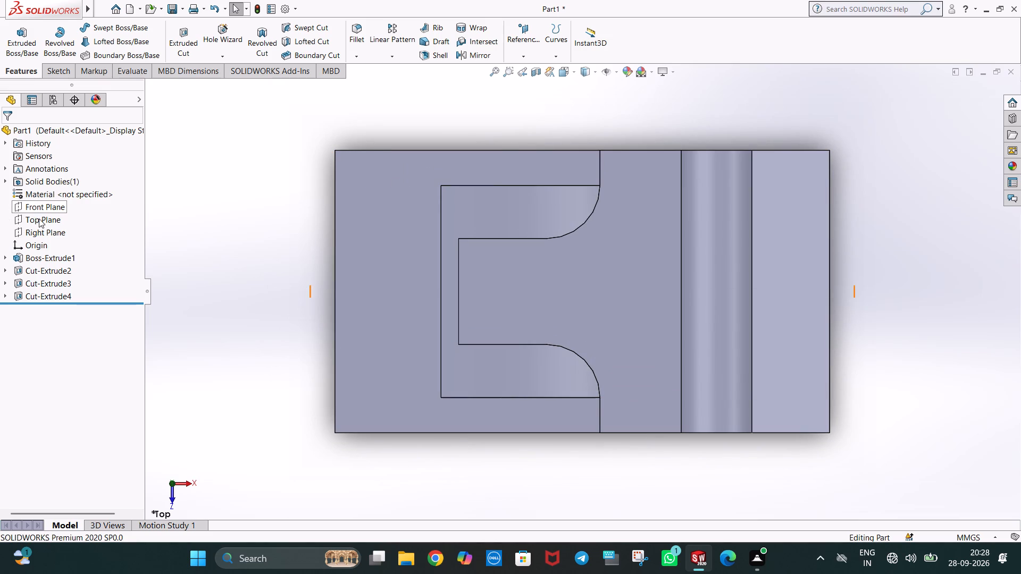
pyautogui.click(39, 218)
pyautogui.click(45, 203)
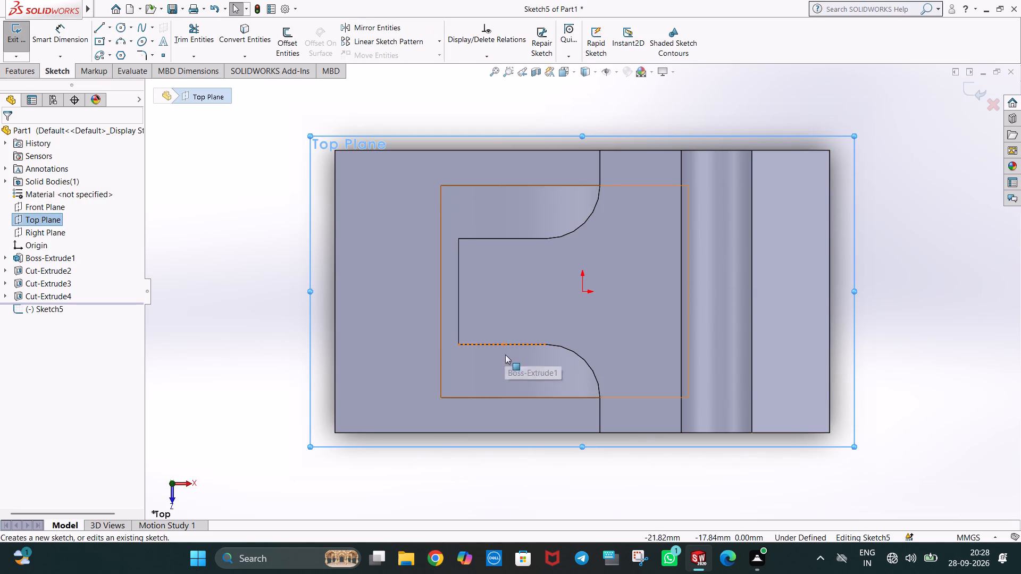
pyautogui.rightClick(508, 355)
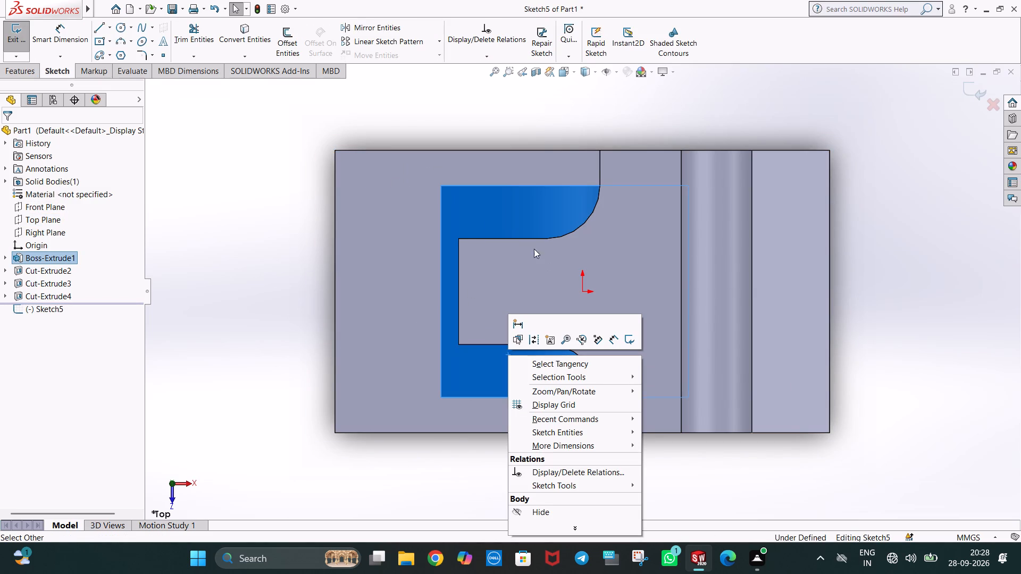
pyautogui.middleClick(740, 274)
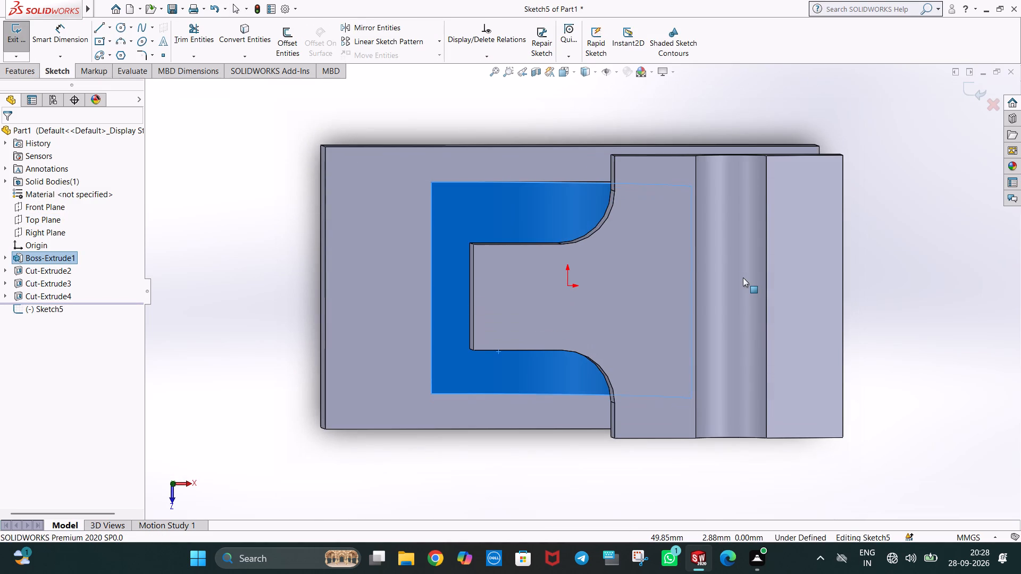
pyautogui.hotkey('ctrl', '8')
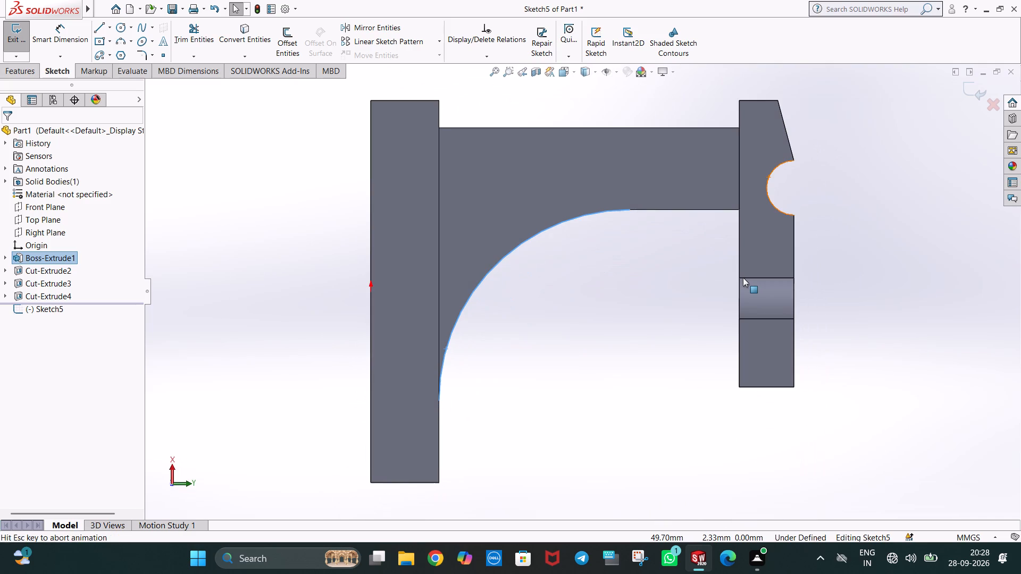
pyautogui.hotkey('ctrl', '5')
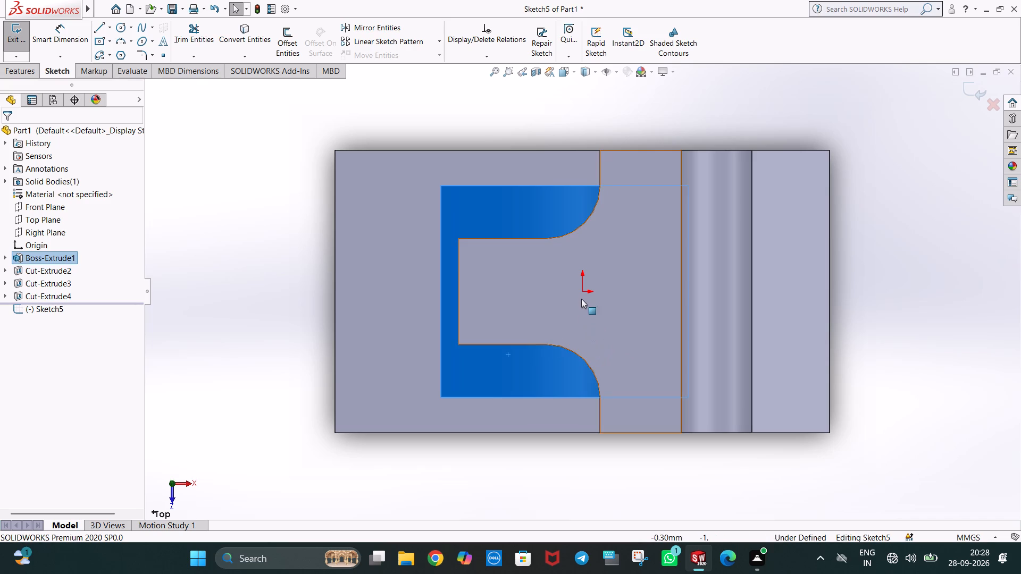
# Draw a horizontal centerline about 59.5 mm long from the origin toward the base's end on the notched side.
pyautogui.click(107, 27)
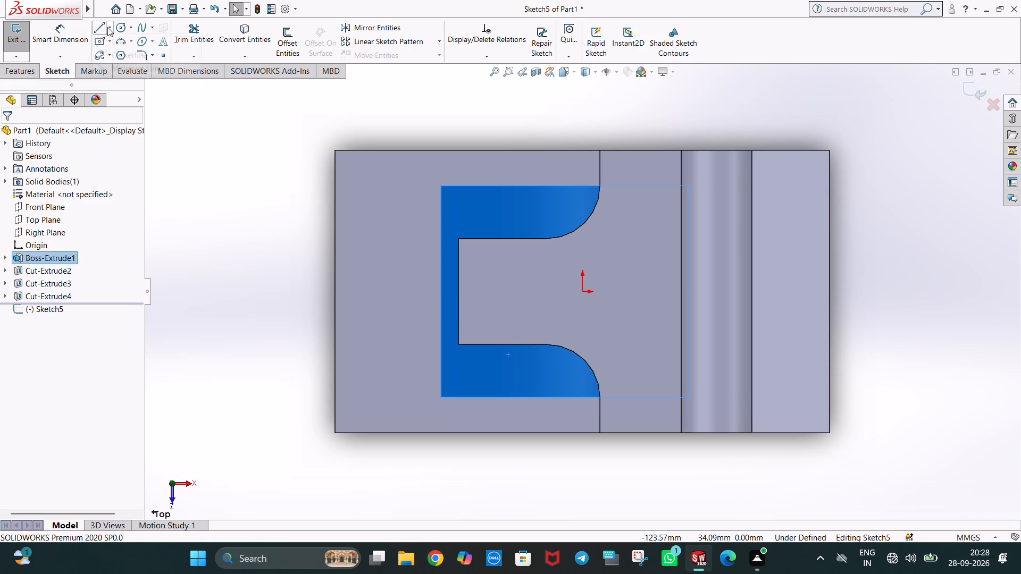
pyautogui.click(113, 52)
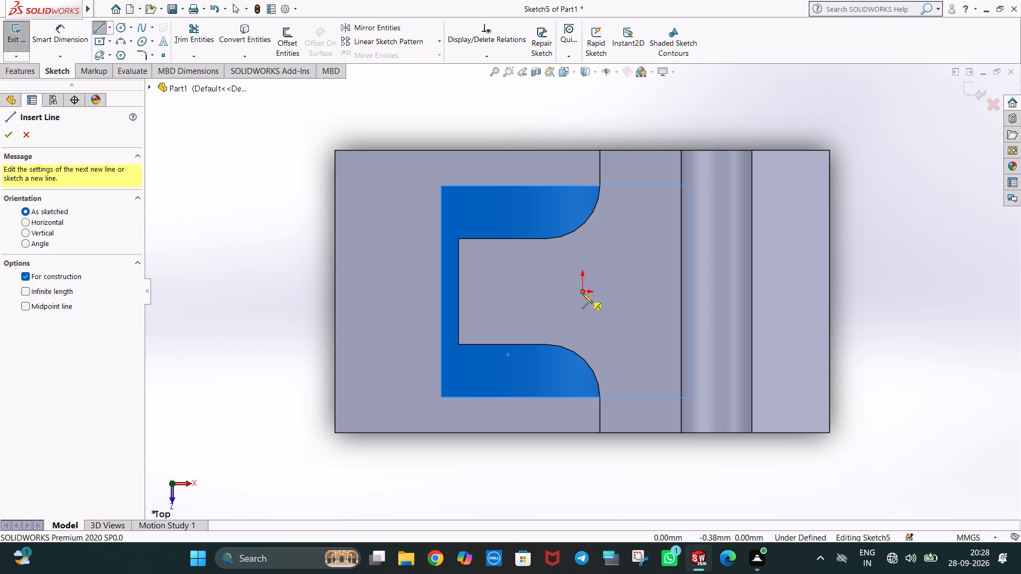
pyautogui.click(582, 293)
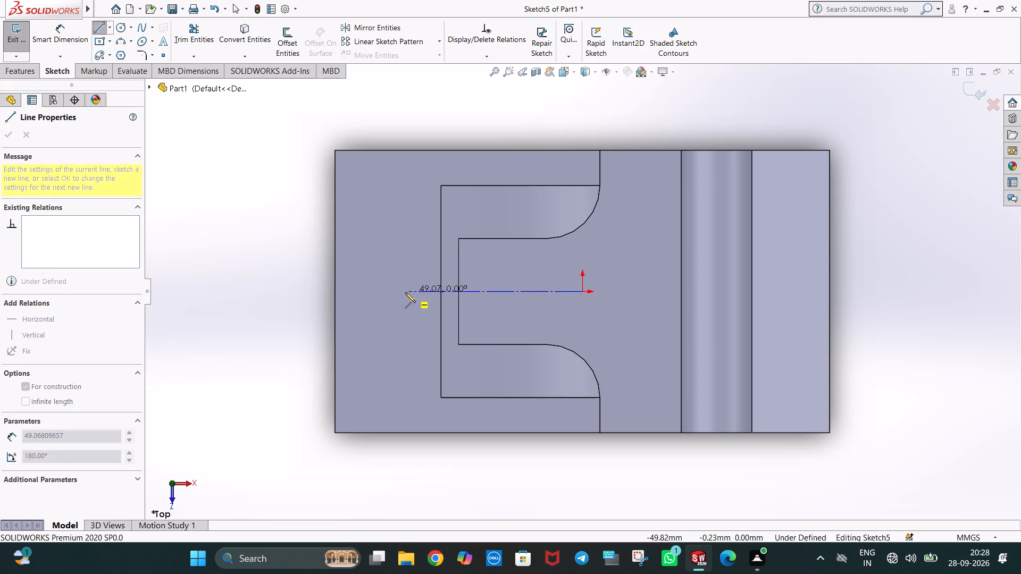
pyautogui.click(372, 292)
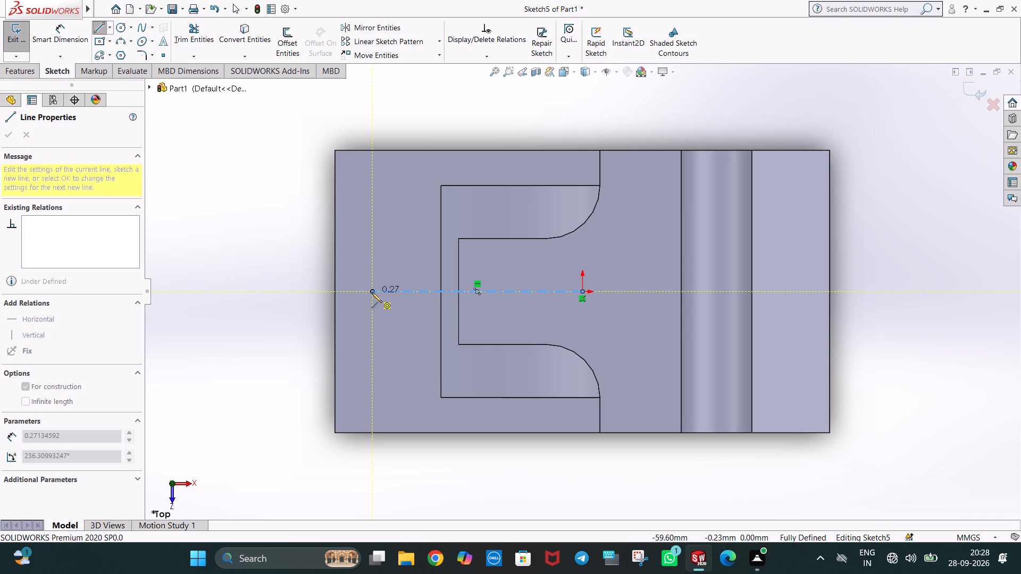
pyautogui.press('Escape')
pyautogui.click(385, 260)
pyautogui.press('Escape')
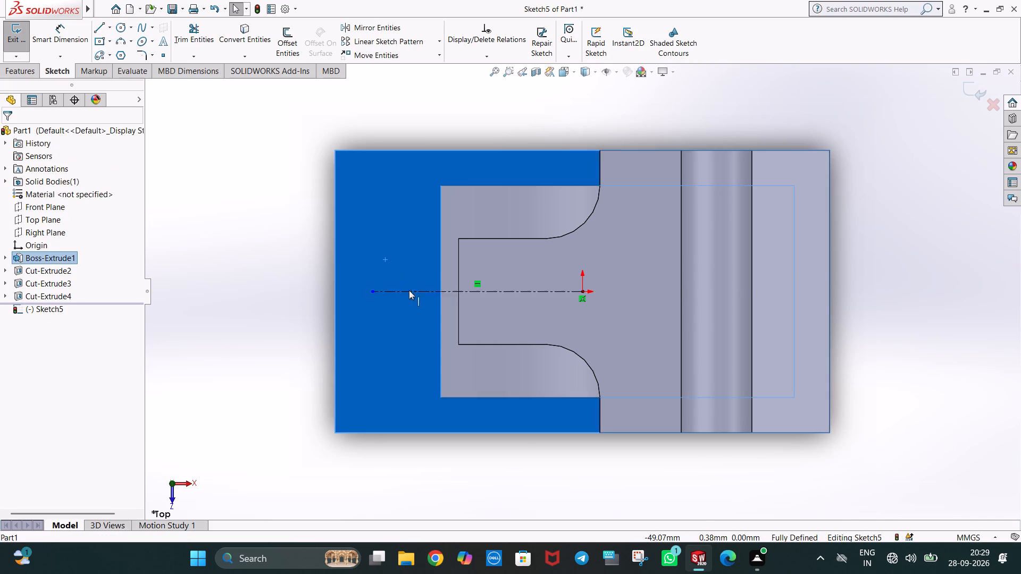
# Set the centerline's length to 61 mm.
pyautogui.click(398, 290)
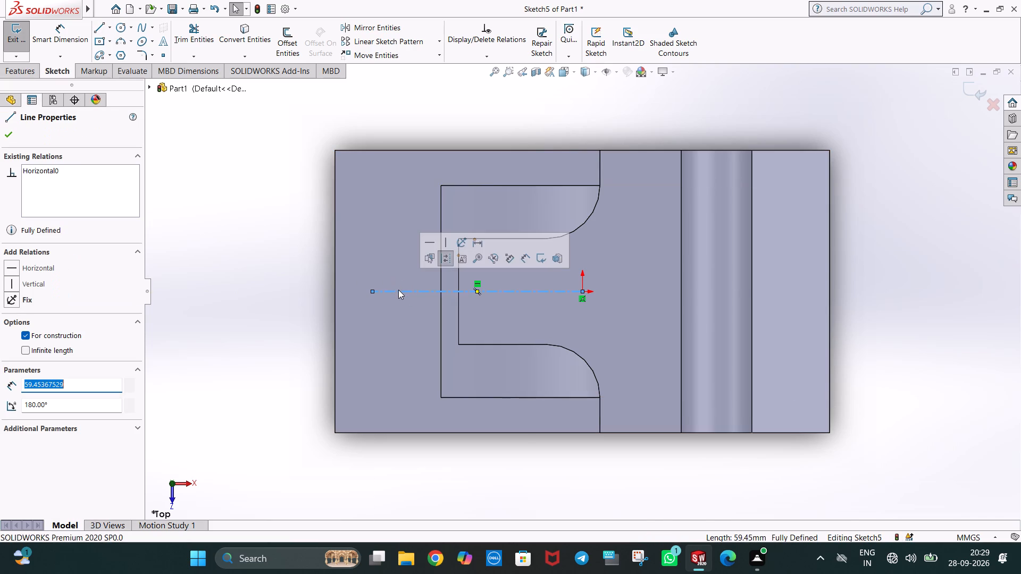
pyautogui.write('61')
pyautogui.press('Return')
pyautogui.press('Escape')
pyautogui.press('Escape')
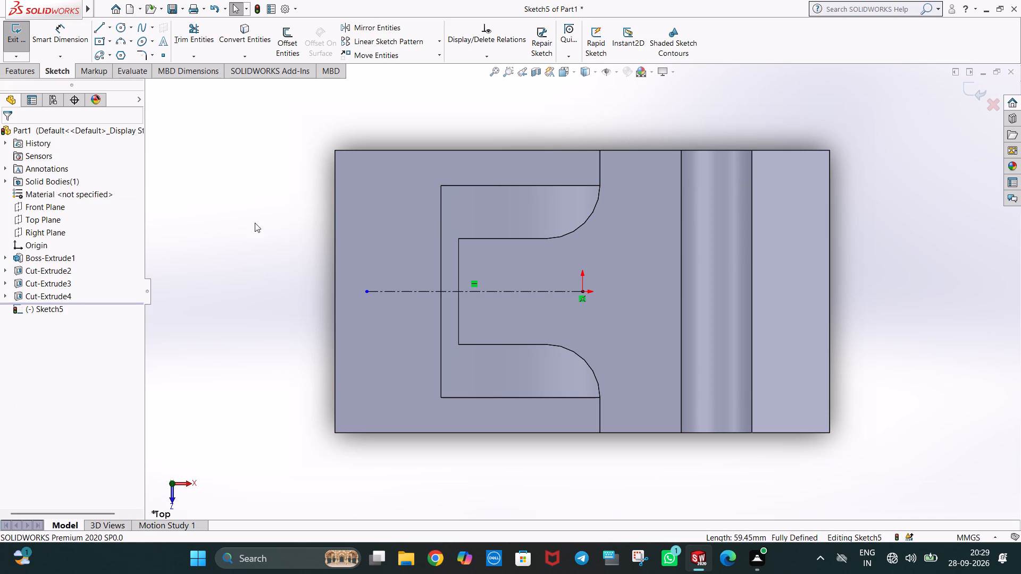
pyautogui.click(239, 218)
# Sketch a circle centred on the outer endpoint of the centerline.
pyautogui.middleClick(387, 333)
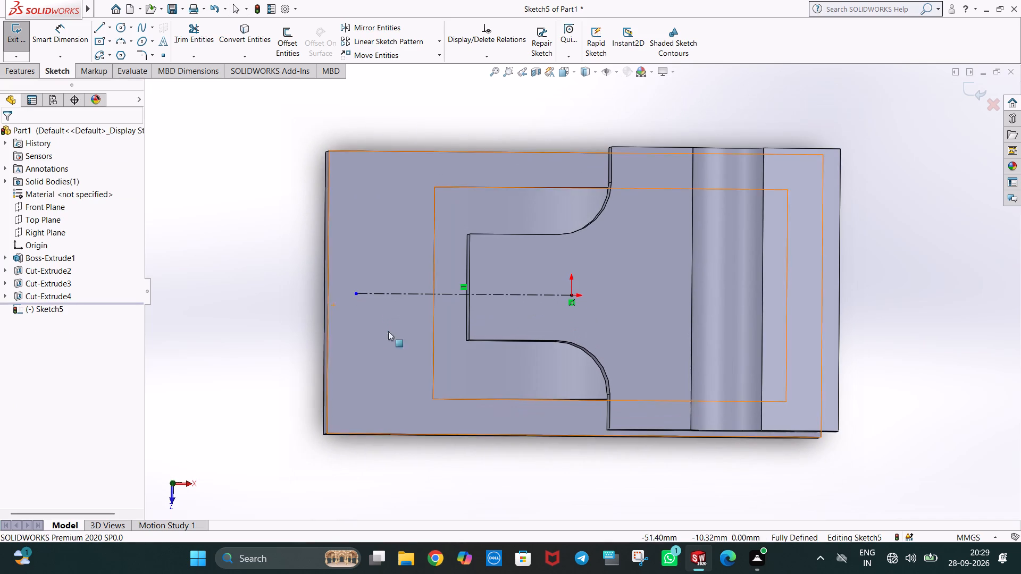
pyautogui.click(122, 25)
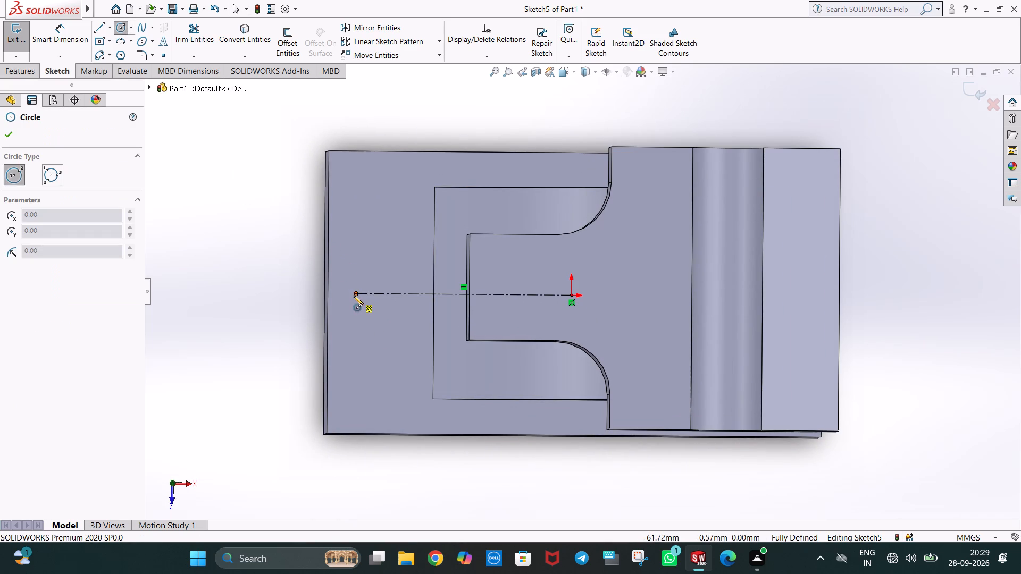
pyautogui.click(356, 293)
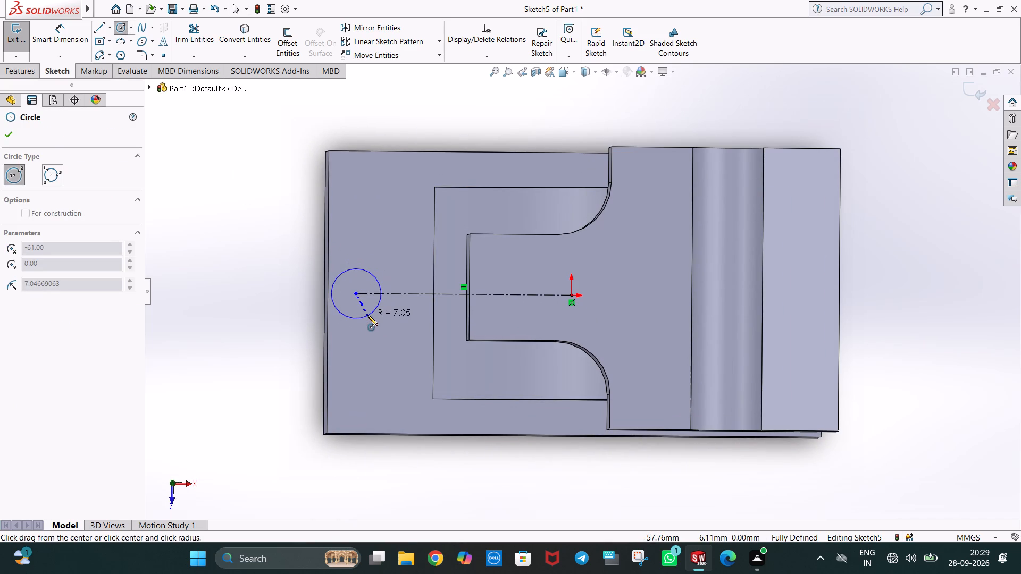
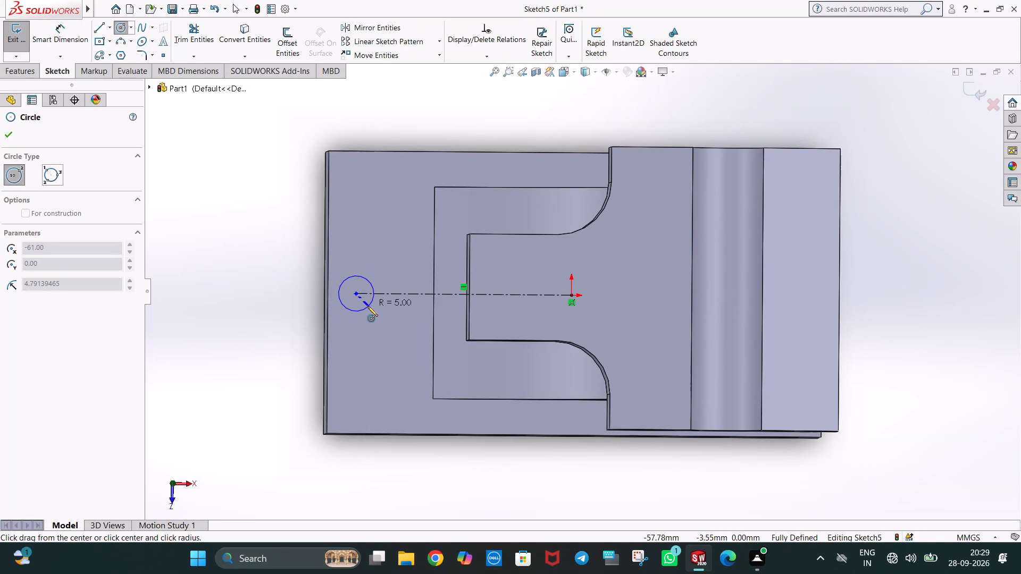
# Finish the circle at the centerline's outer endpoint with a radius of 10 mm.
pyautogui.click(367, 306)
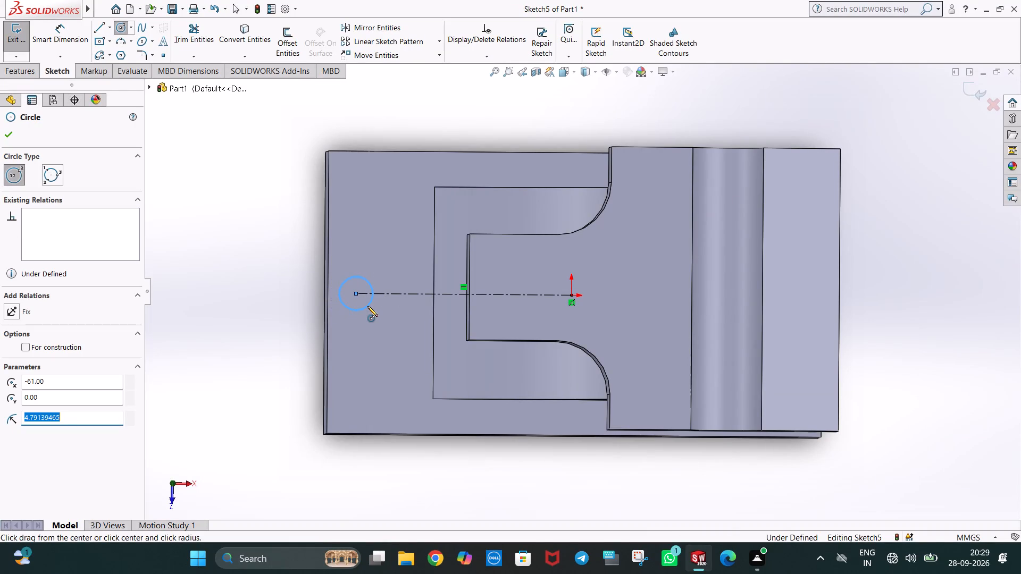
pyautogui.write('10')
pyautogui.press('Return')
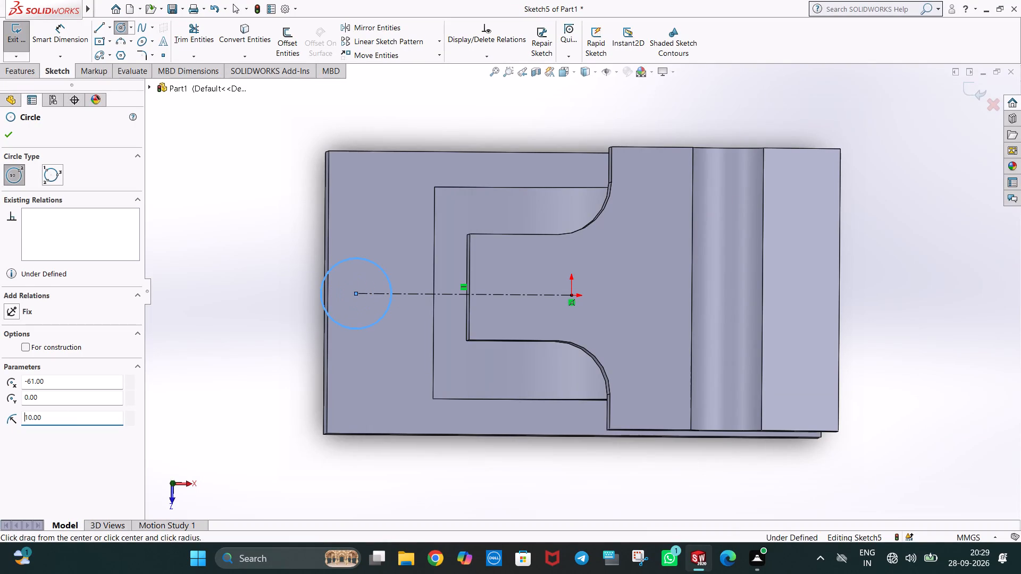
pyautogui.press('Escape')
pyautogui.press('Escape')
# Examine the circle's placement relative to the base, curved web and top plate from several angles, including the front view.
pyautogui.moveTo(454, 279); pyautogui.dragTo(432, 271, button='middle')
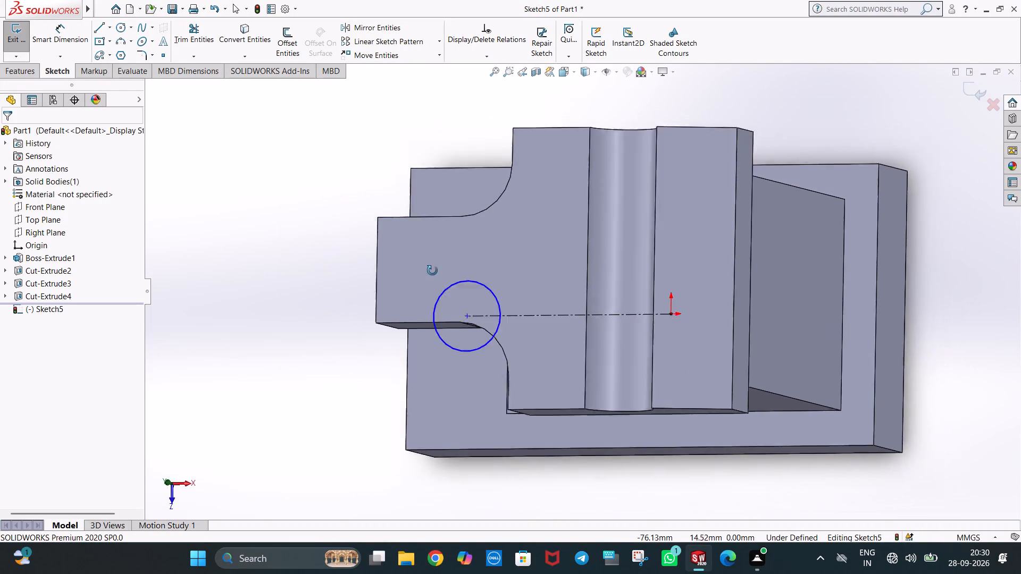
pyautogui.moveTo(432, 271); pyautogui.dragTo(434, 266, button='middle')
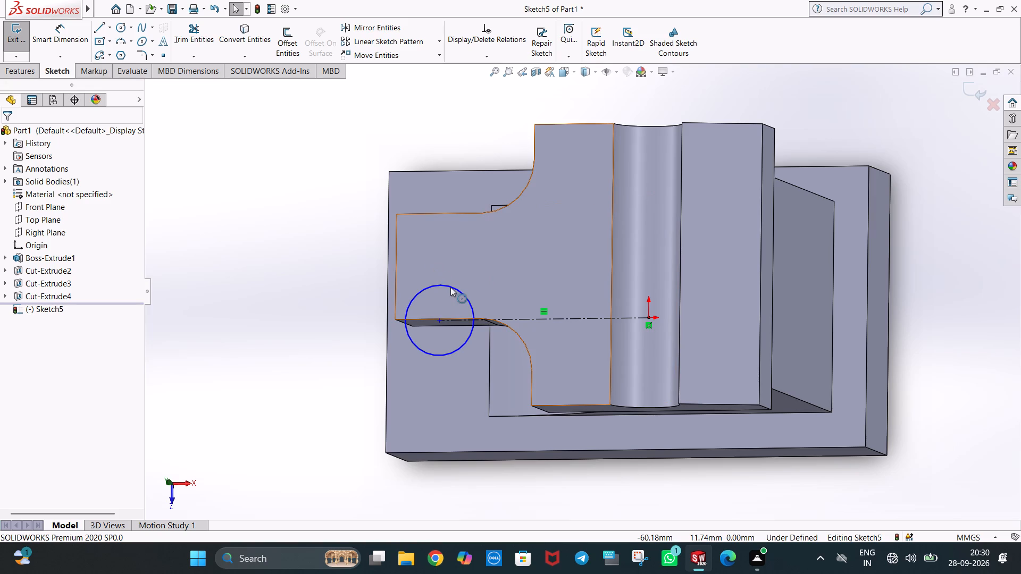
pyautogui.click(377, 307)
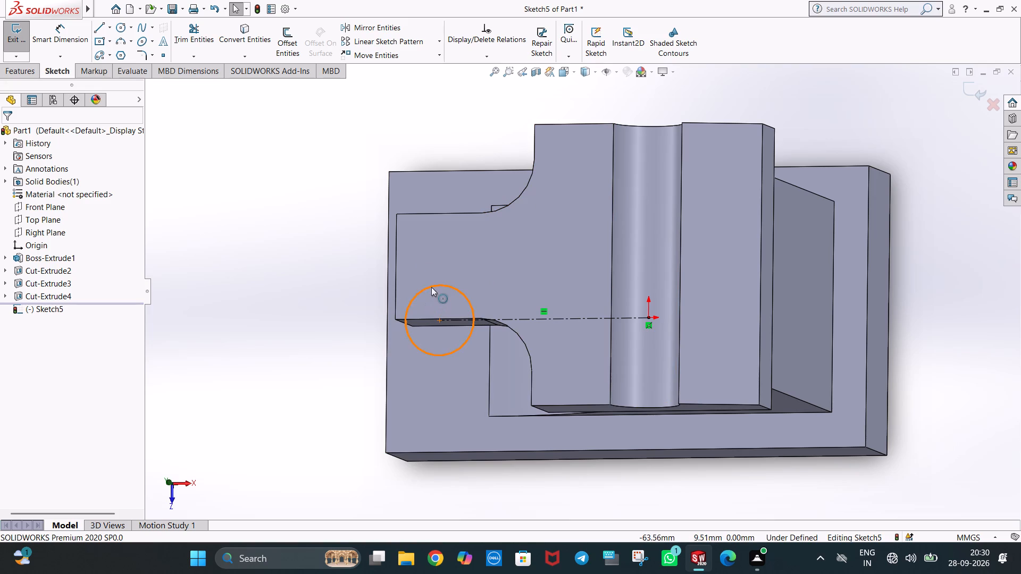
pyautogui.click(431, 287)
pyautogui.click(319, 302)
pyautogui.moveTo(322, 322); pyautogui.dragTo(331, 319, button='middle')
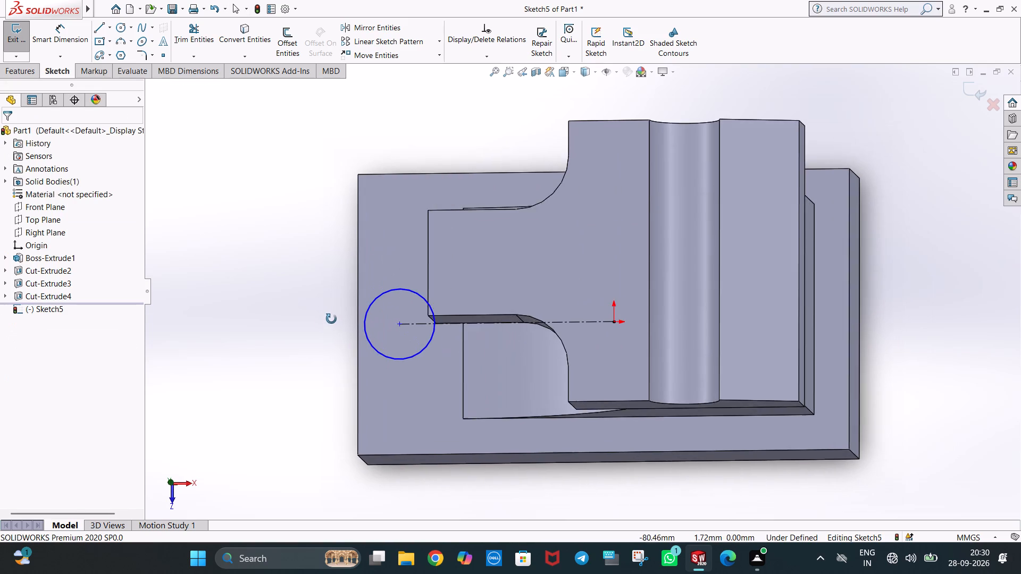
pyautogui.moveTo(331, 319); pyautogui.dragTo(332, 324, button='middle')
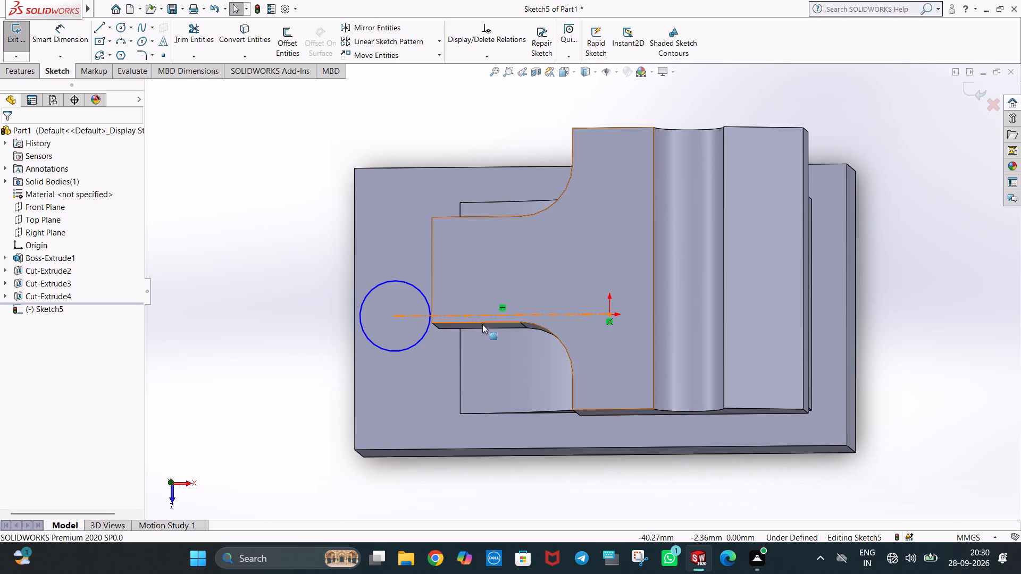
pyautogui.moveTo(517, 324); pyautogui.dragTo(510, 248, button='middle')
pyautogui.moveTo(512, 249); pyautogui.dragTo(526, 233, button='middle')
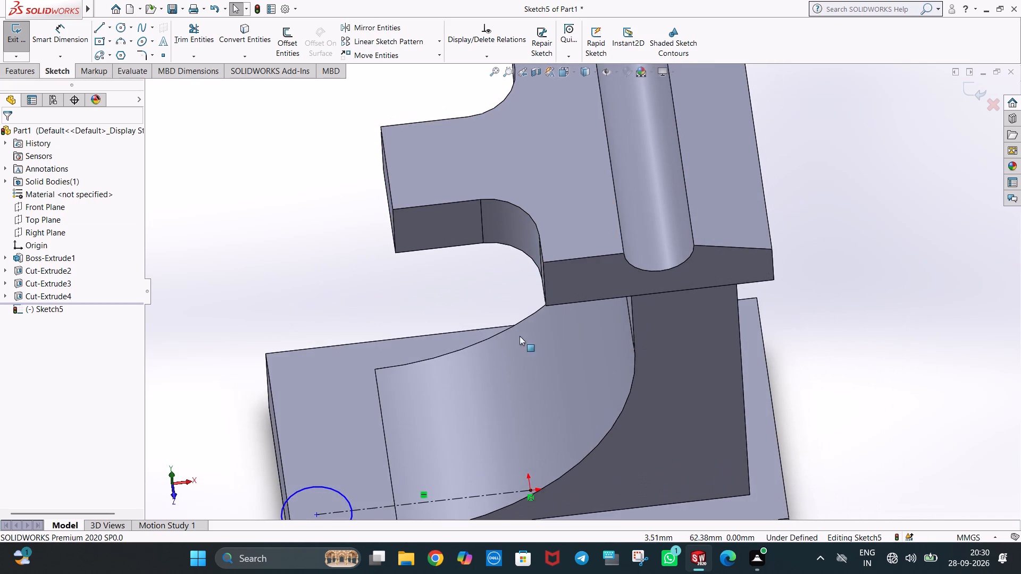
pyautogui.moveTo(524, 354); pyautogui.dragTo(518, 307, button='middle')
pyautogui.scroll(1, 518, 310)
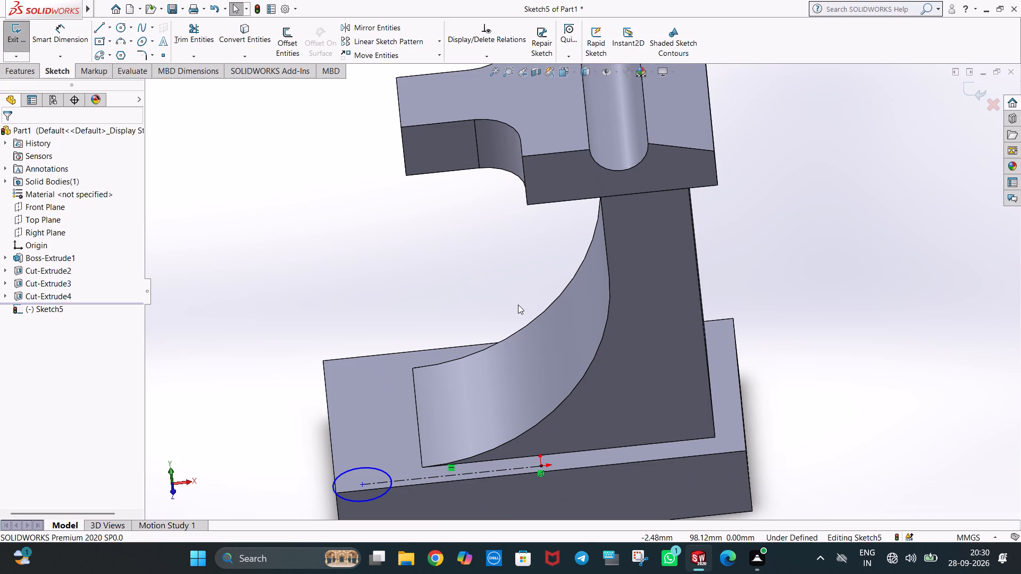
pyautogui.moveTo(581, 254); pyautogui.dragTo(567, 204, button='middle')
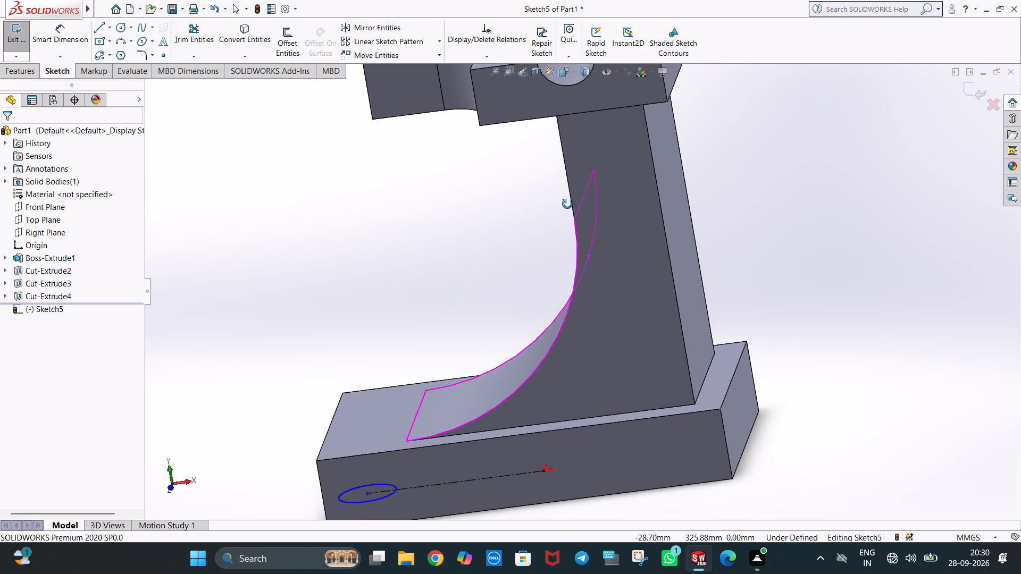
pyautogui.moveTo(567, 204); pyautogui.dragTo(576, 182, button='middle')
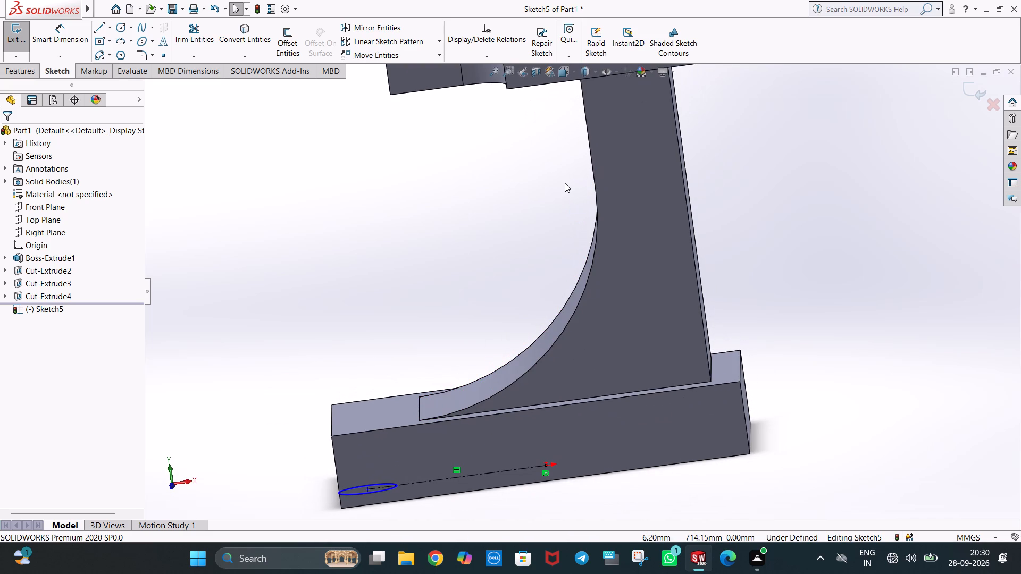
pyautogui.hotkey('ctrl', '1')
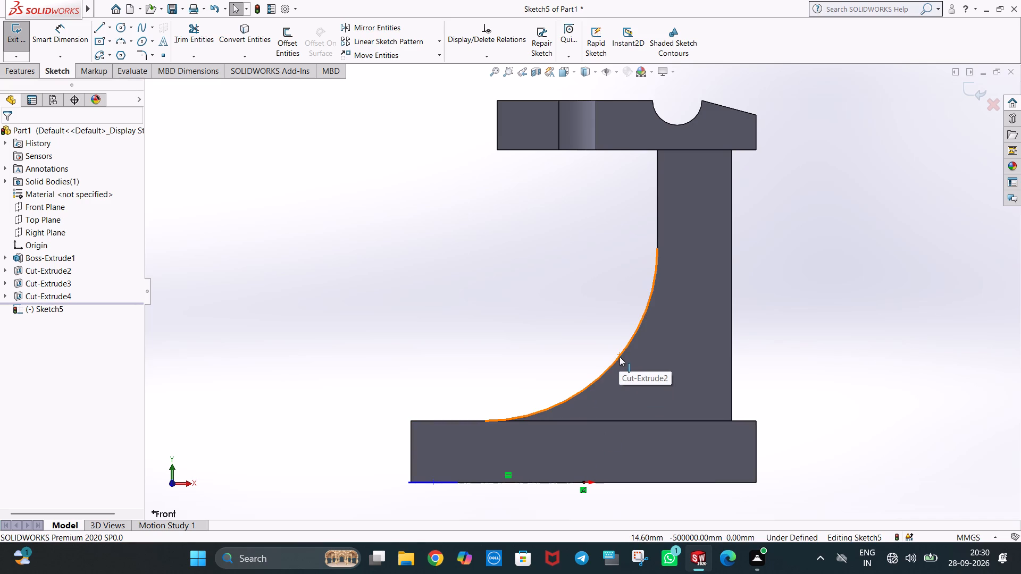
pyautogui.moveTo(639, 337); pyautogui.dragTo(648, 366, button='middle')
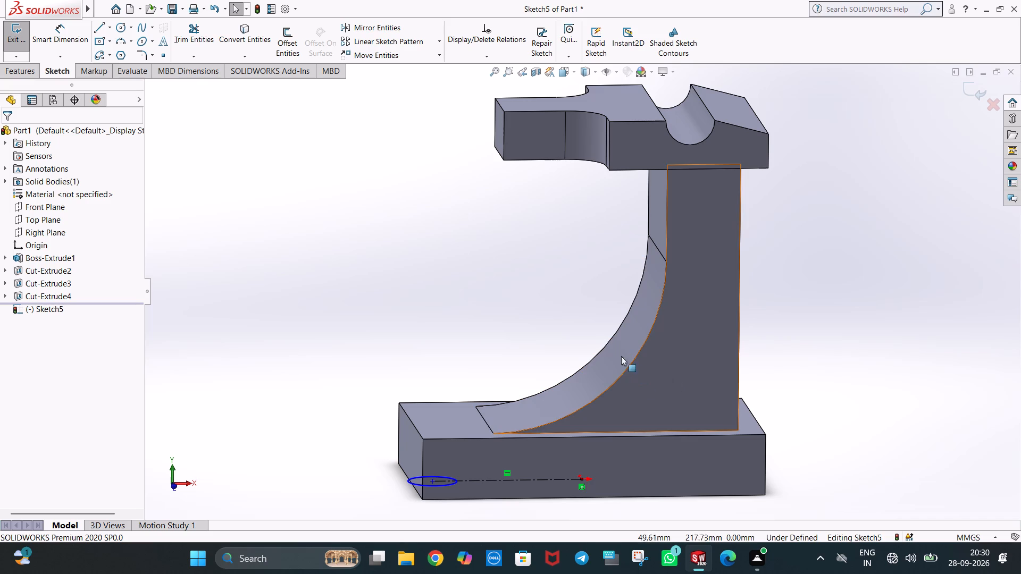
# Start another construction centerline in the circle's sketch on the base.
pyautogui.click(108, 26)
pyautogui.click(116, 52)
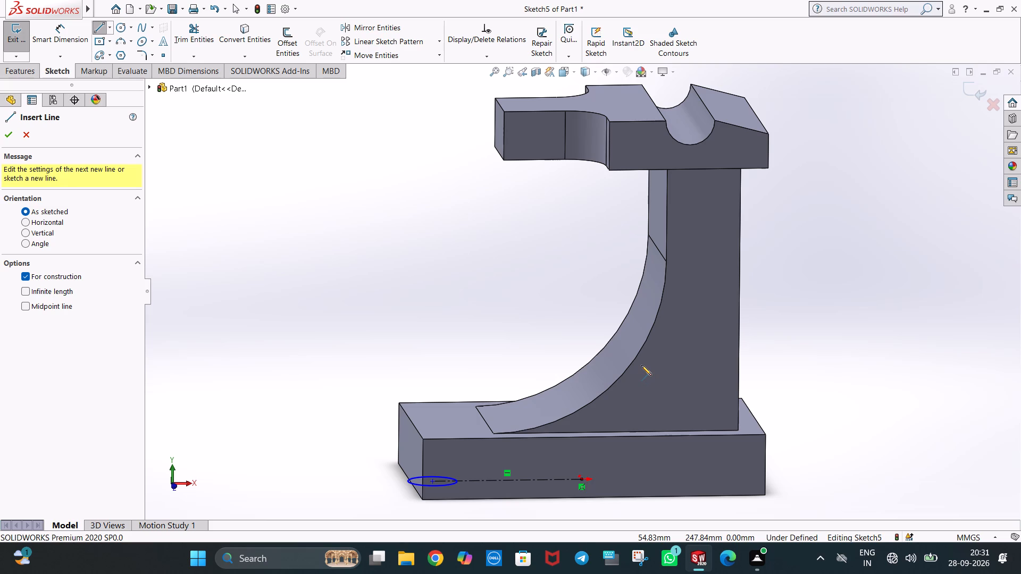
pyautogui.moveTo(751, 368); pyautogui.dragTo(752, 364, button='middle')
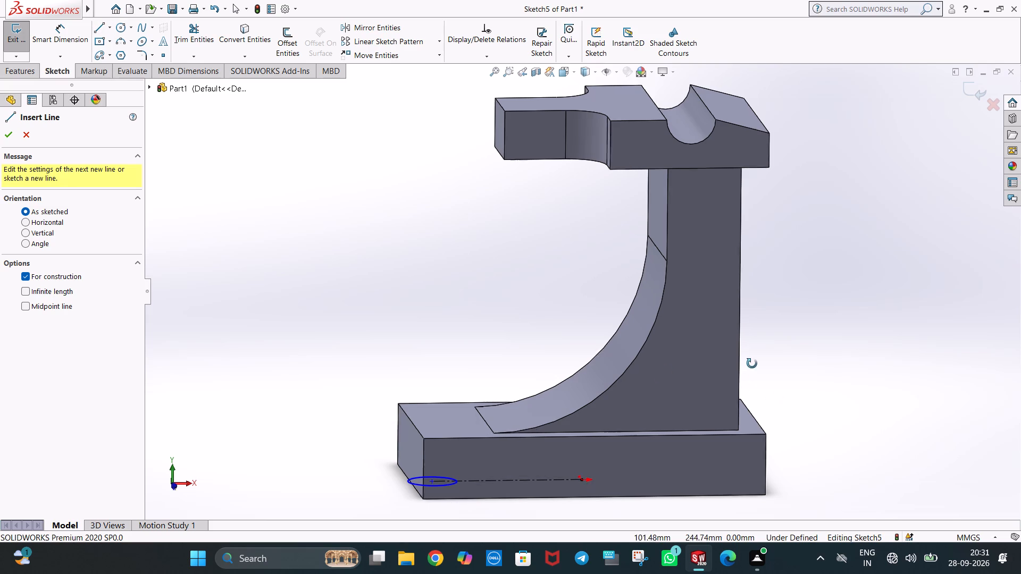
pyautogui.moveTo(752, 364); pyautogui.dragTo(735, 353, button='middle')
pyautogui.moveTo(740, 287); pyautogui.dragTo(742, 288, button='middle')
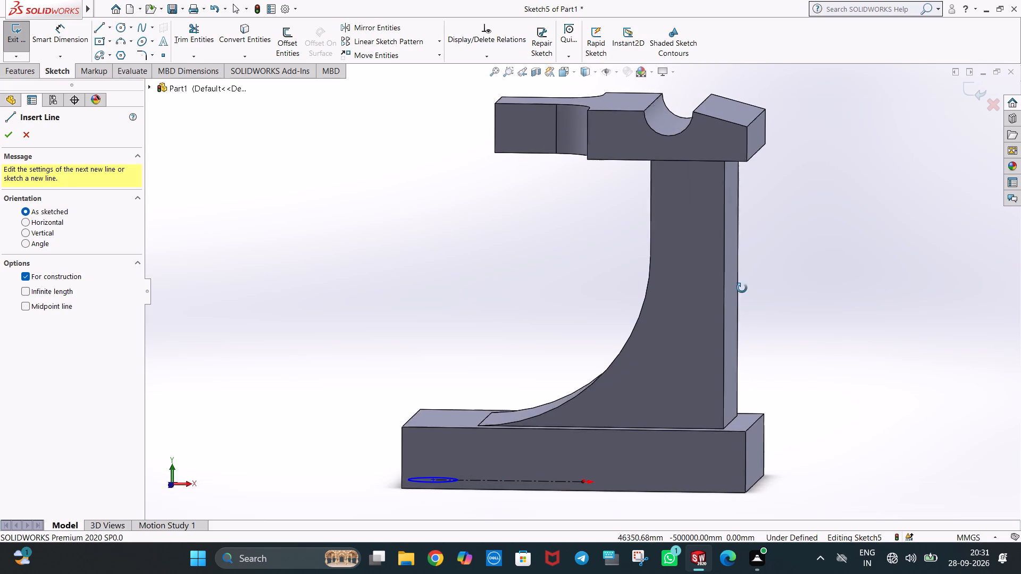
pyautogui.moveTo(742, 288); pyautogui.dragTo(750, 382, button='middle')
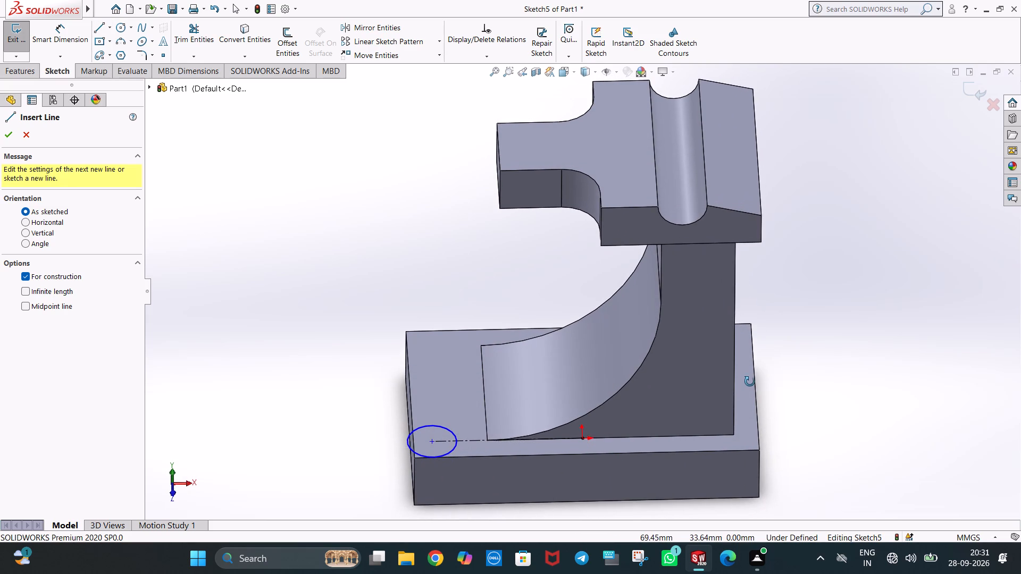
pyautogui.moveTo(750, 382); pyautogui.dragTo(744, 383, button='middle')
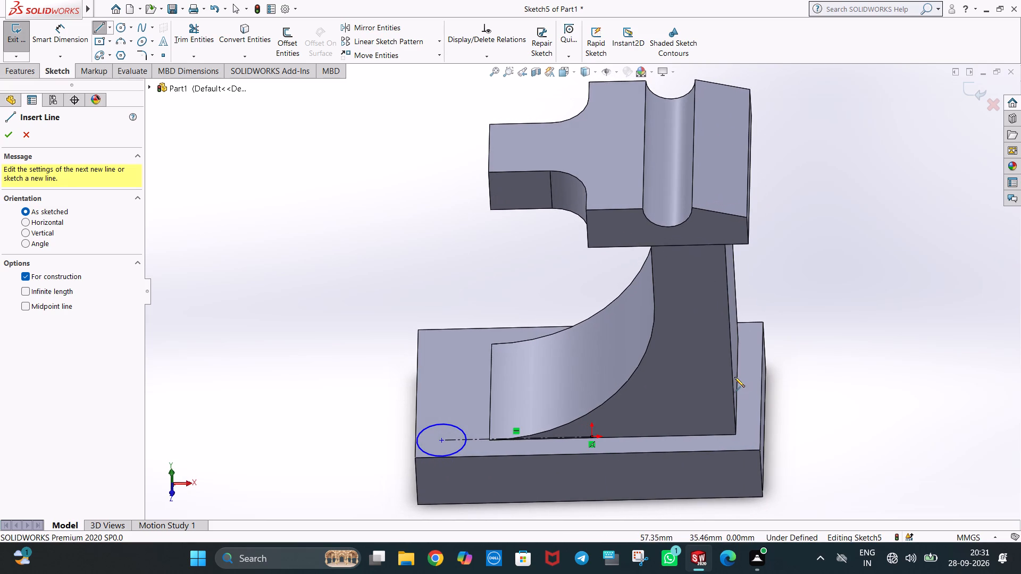
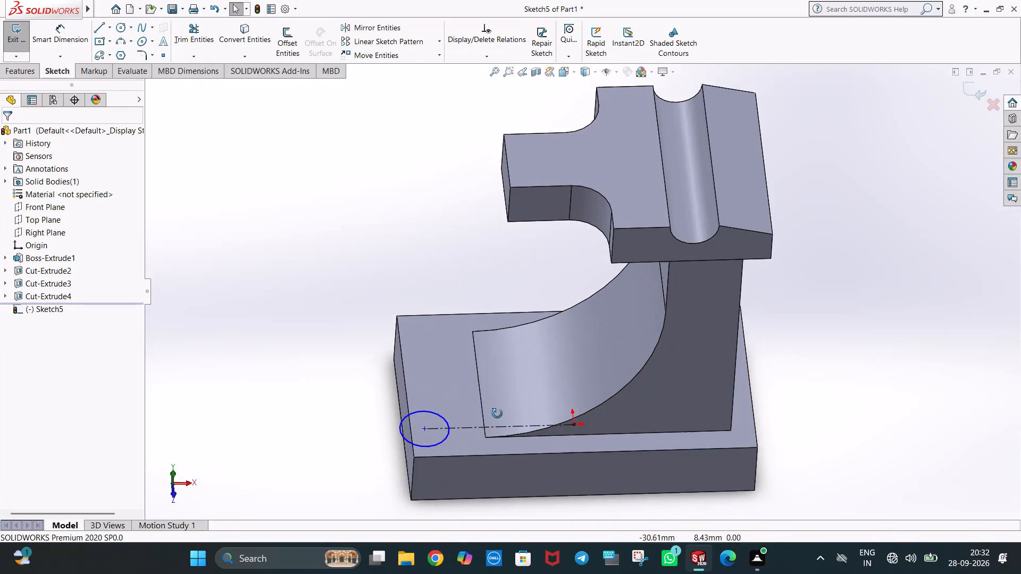
# Delete the 10 mm radius circle and its construction centerline from the base sketch.
pyautogui.scroll(1, 488, 446)
pyautogui.middleClick(485, 438)
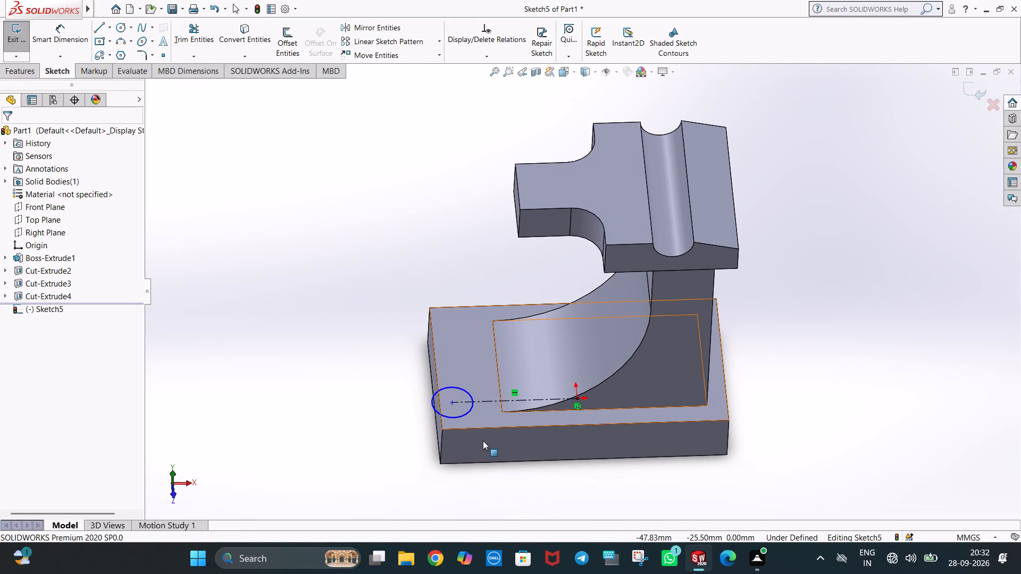
pyautogui.hotkey('ctrl', '5')
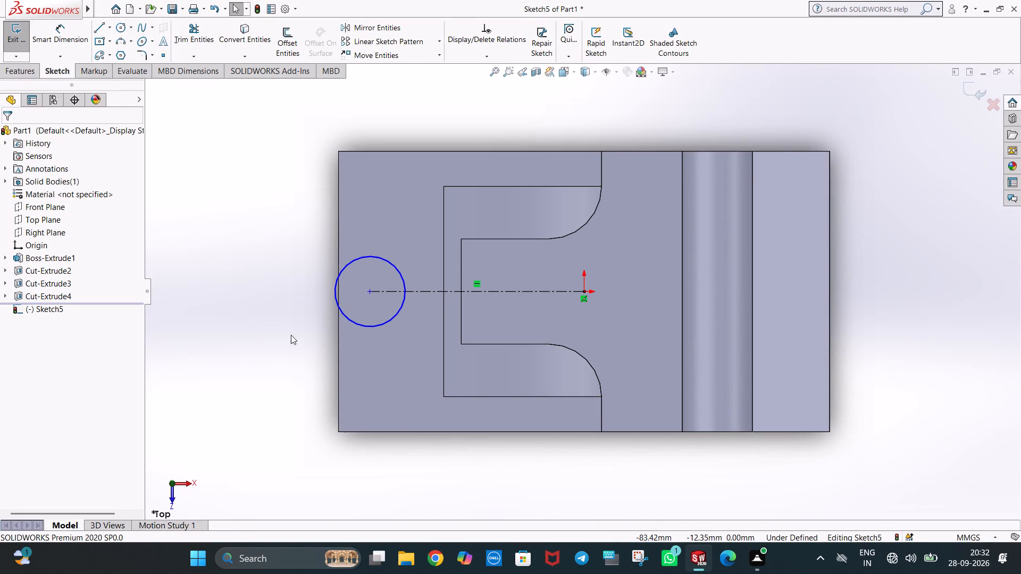
pyautogui.click(291, 335)
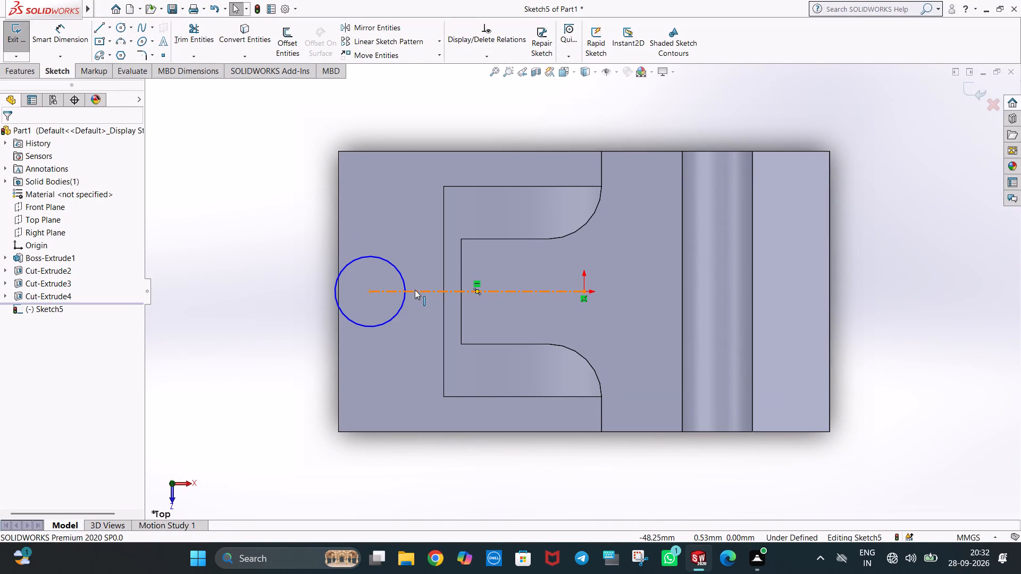
pyautogui.click(408, 215)
pyautogui.click(312, 232)
pyautogui.click(387, 260)
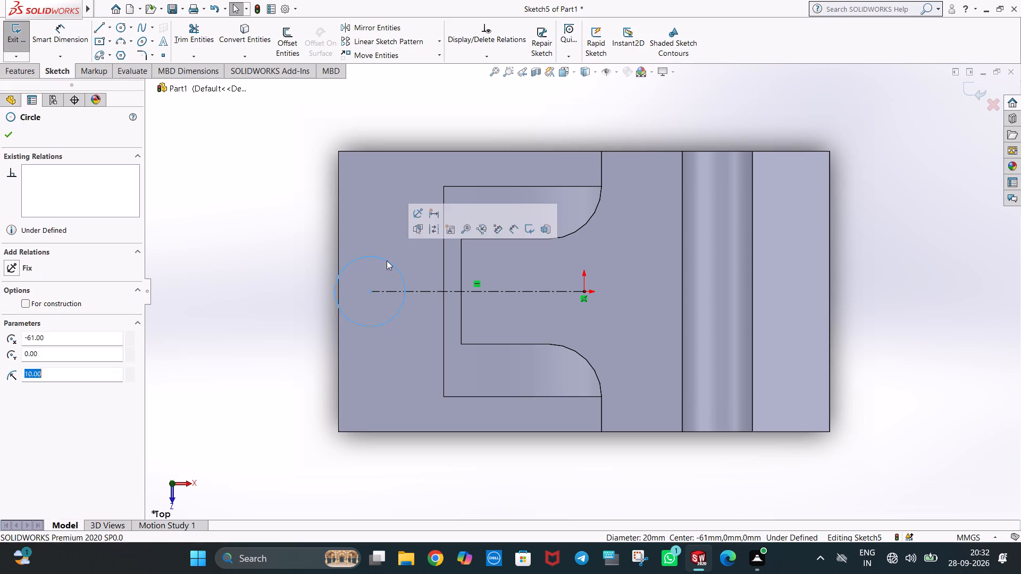
pyautogui.press('Delete')
pyautogui.click(488, 291)
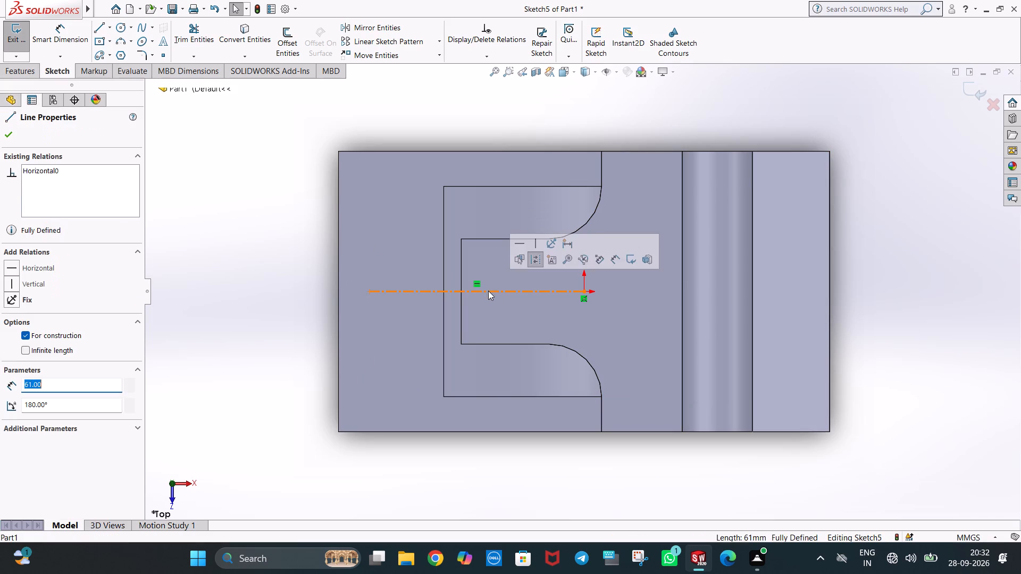
pyautogui.press('Delete')
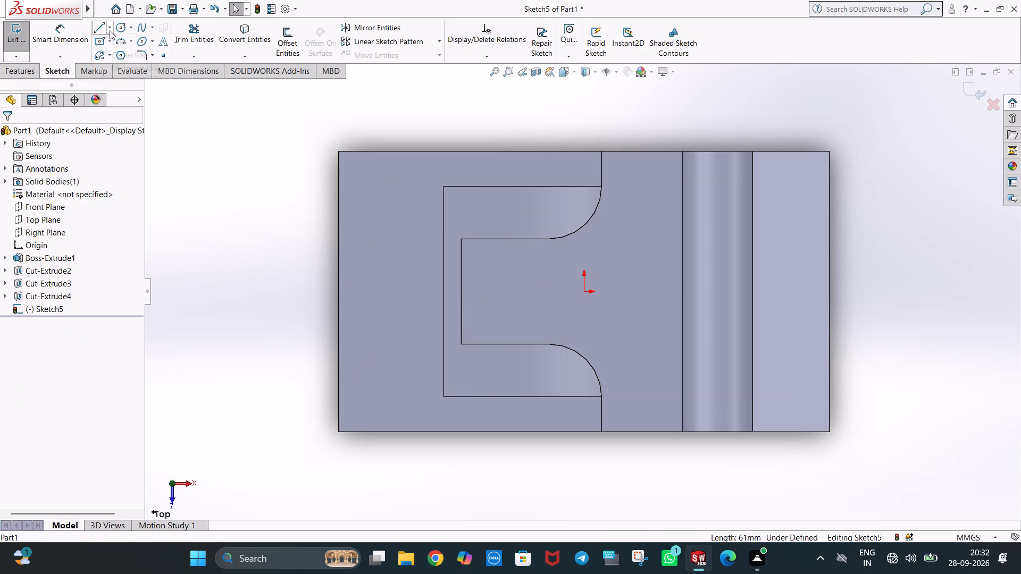
# Draw a horizontal construction centerline through the origin, extending past it on both sides, with a length of 61 mm.
pyautogui.click(110, 30)
pyautogui.click(111, 52)
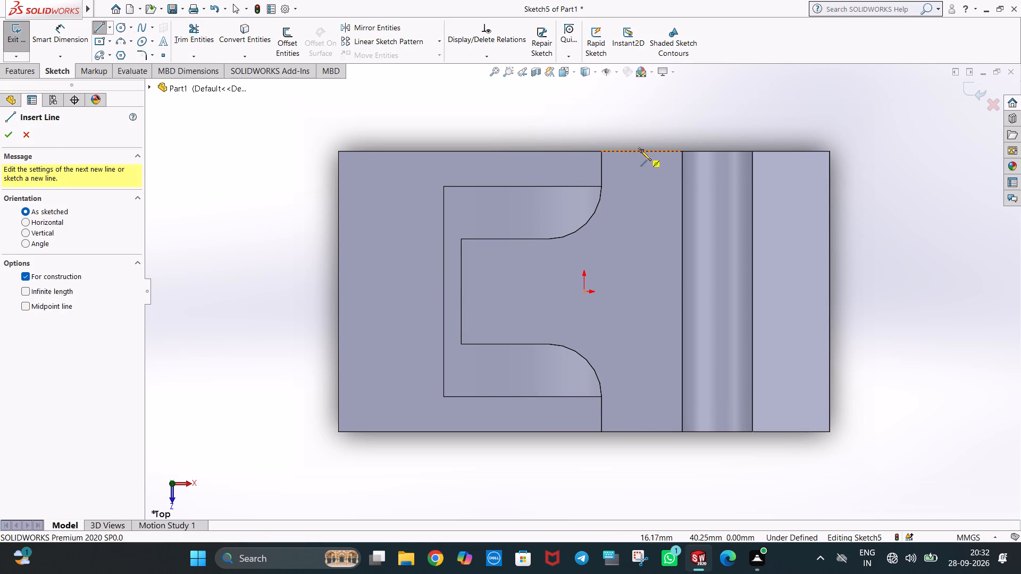
pyautogui.click(642, 292)
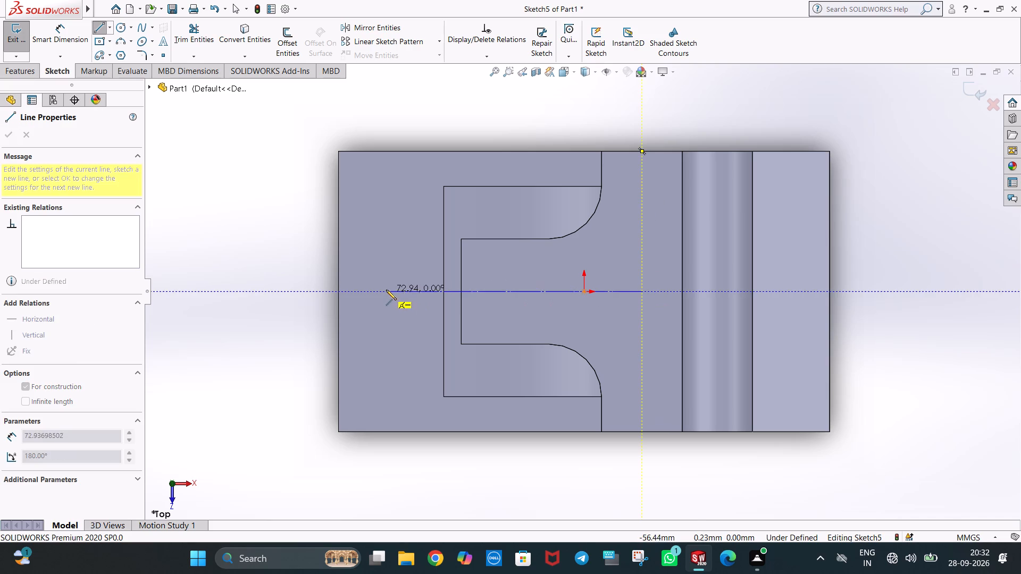
pyautogui.click(420, 292)
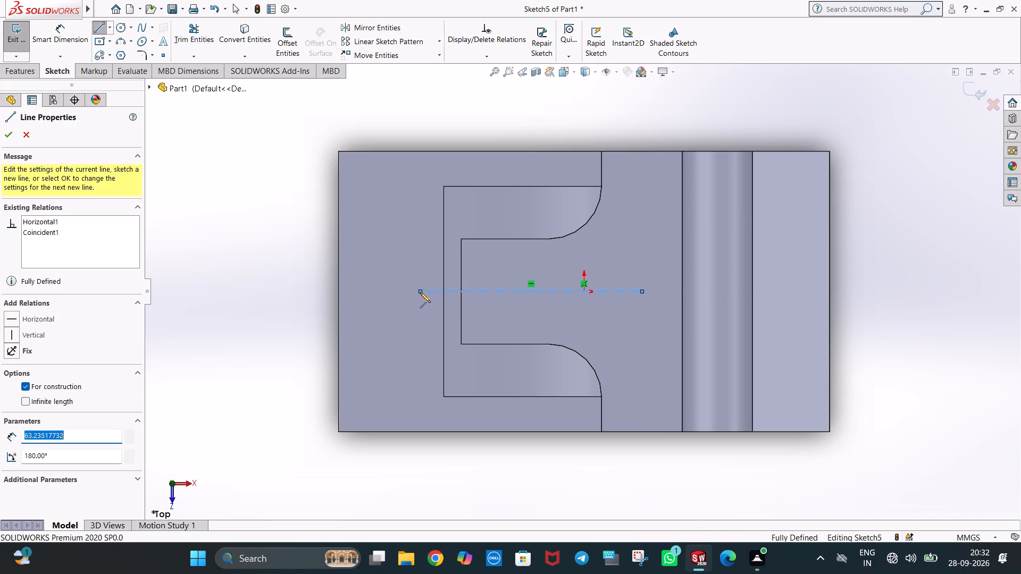
pyautogui.write('61')
pyautogui.press('Return')
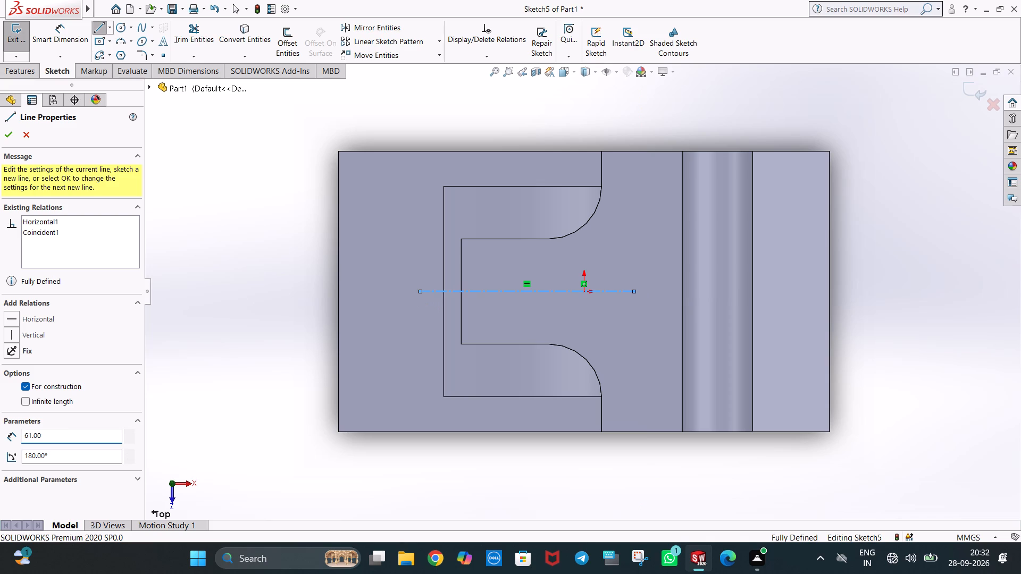
pyautogui.press('Escape')
pyautogui.press('Escape')
pyautogui.click(223, 153)
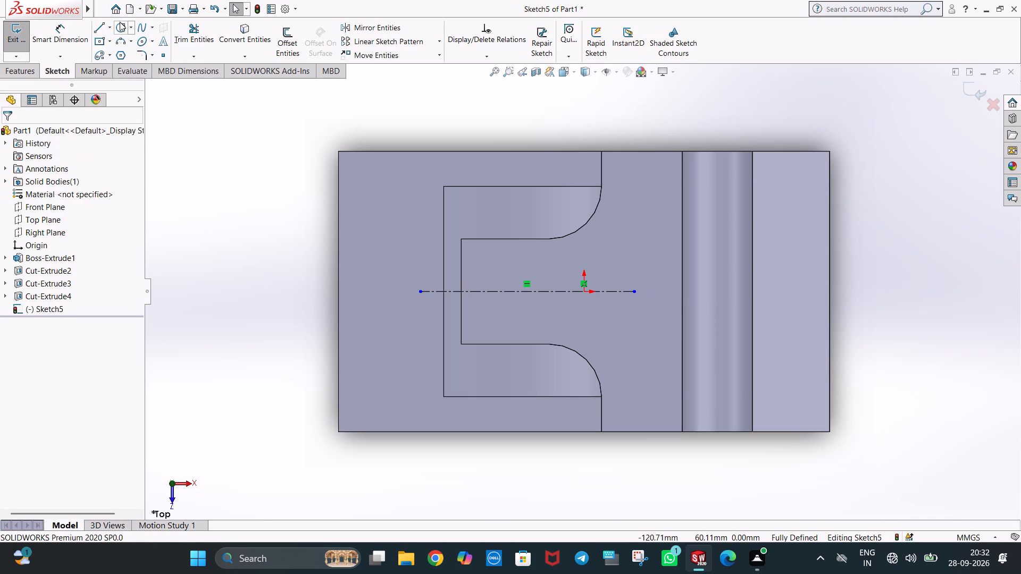
# Sketch two concentric circles with radii of 15 mm and 10 mm, centred on the centerline's outer endpoint over the base.
pyautogui.click(120, 22)
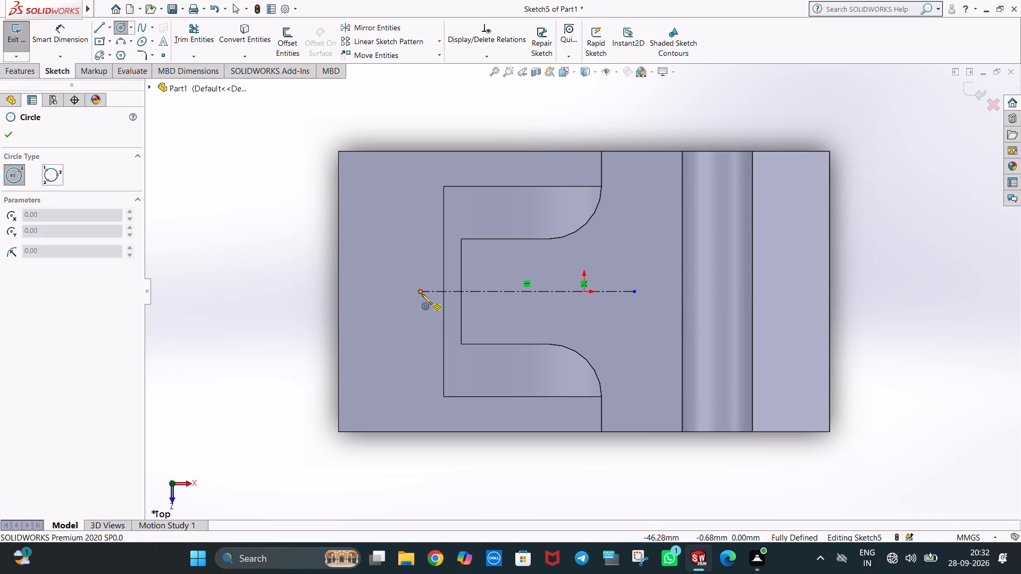
pyautogui.click(422, 294)
pyautogui.click(436, 330)
pyautogui.write('15')
pyautogui.press('Return')
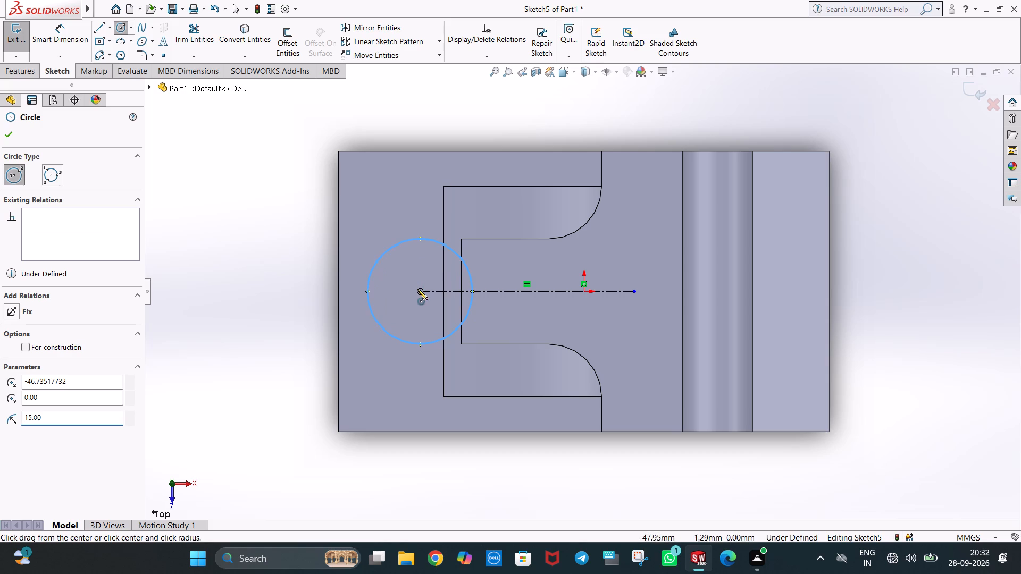
pyautogui.click(421, 292)
pyautogui.click(423, 327)
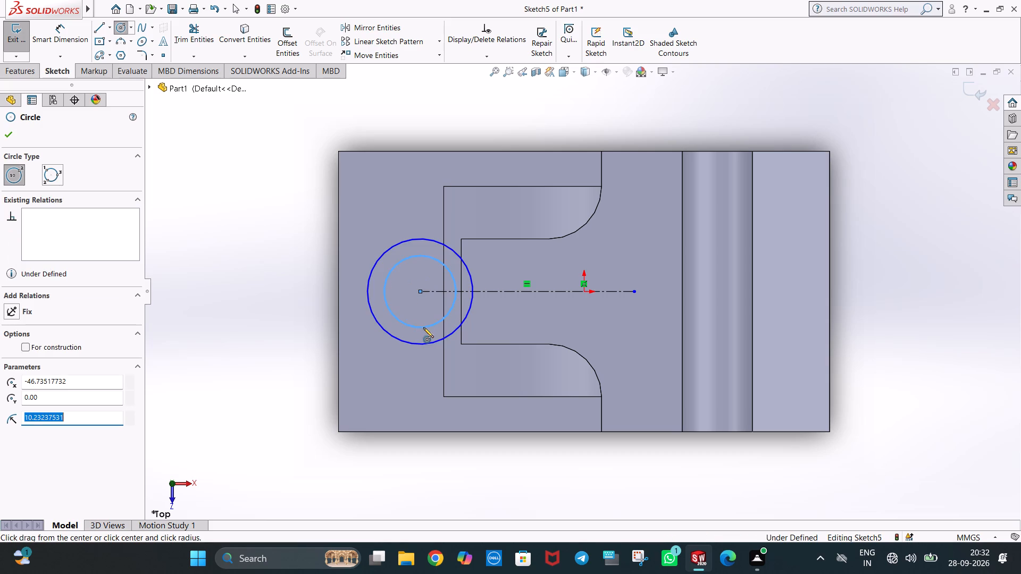
pyautogui.write('10')
pyautogui.press('Return')
pyautogui.press('Escape')
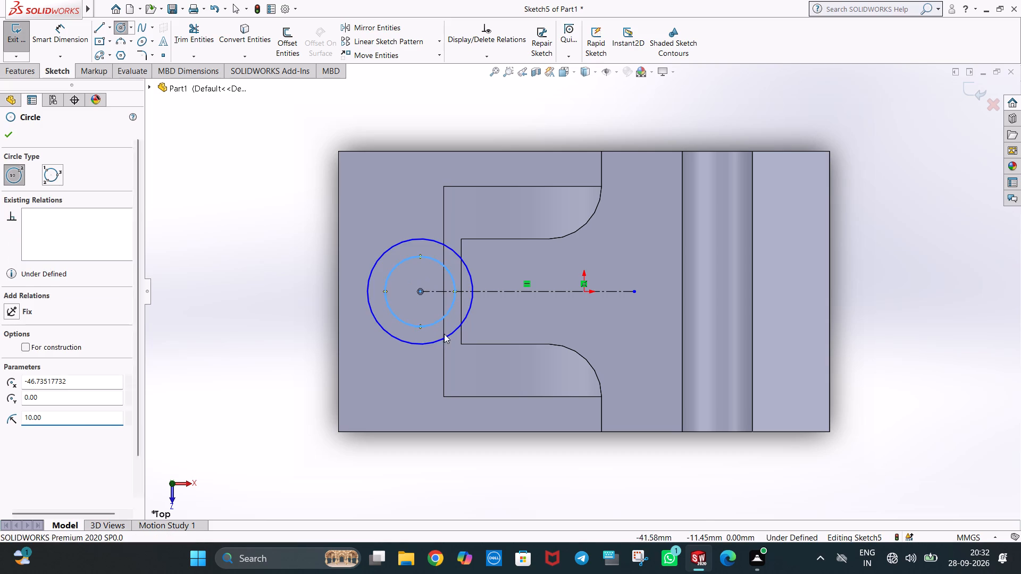
pyautogui.press('Escape')
# Dimension the construction centerline's length, placing the dimension above the line.
pyautogui.moveTo(572, 406); pyautogui.dragTo(570, 359, button='middle')
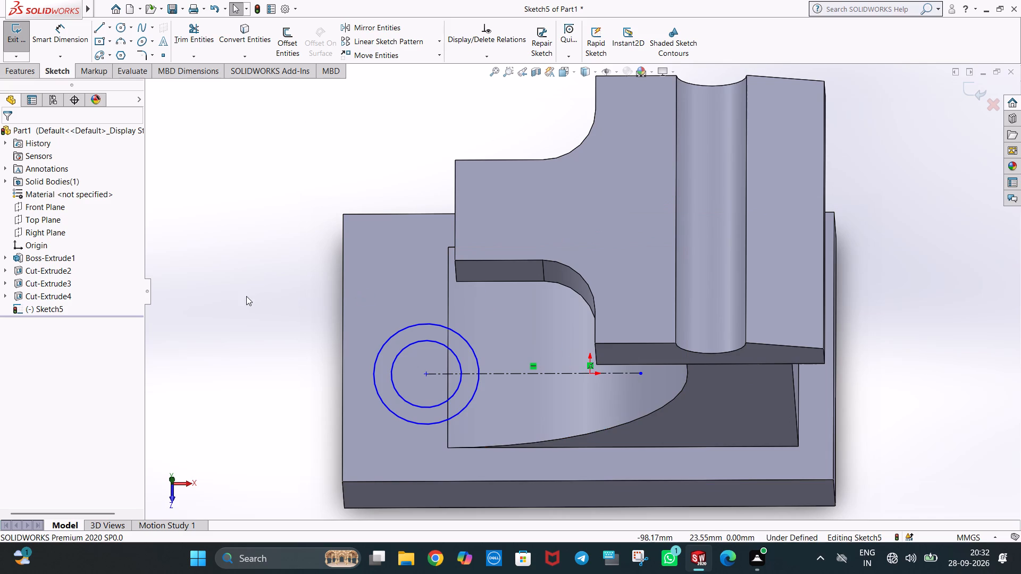
pyautogui.click(246, 296)
pyautogui.click(80, 43)
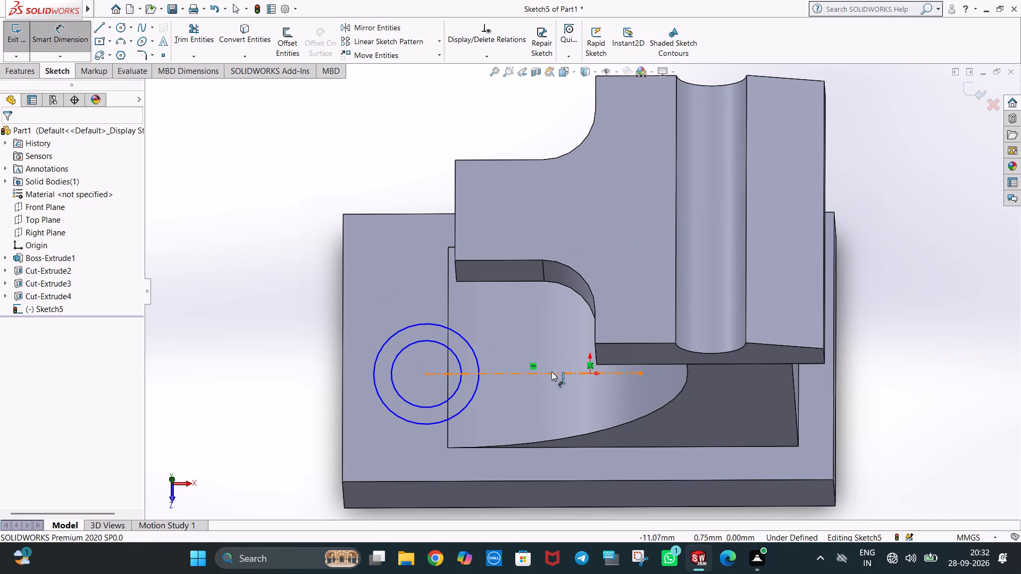
pyautogui.click(551, 372)
pyautogui.click(542, 336)
pyautogui.click(497, 319)
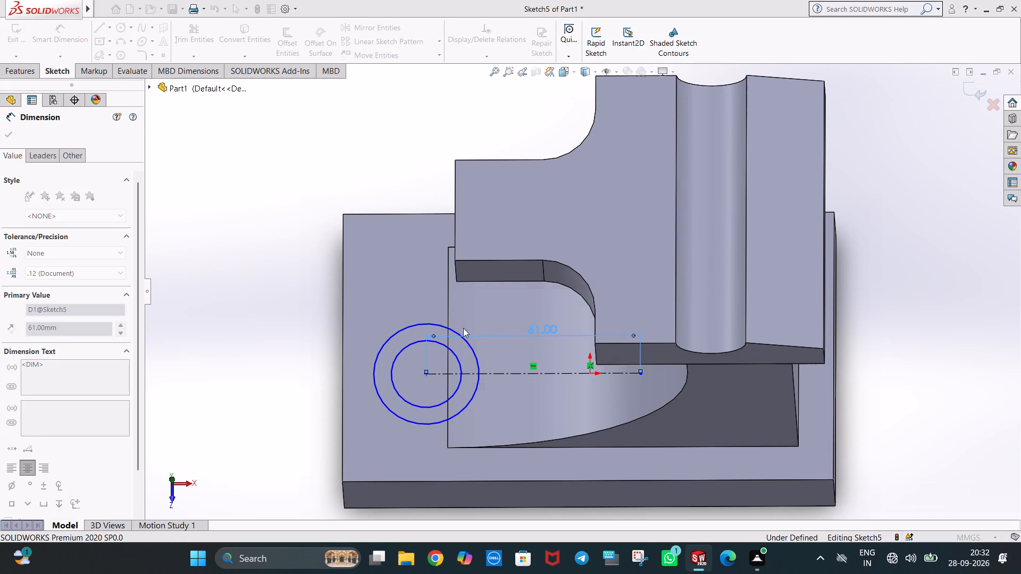
# Dimension the diameters of the inner and outer concentric circles.
pyautogui.click(444, 344)
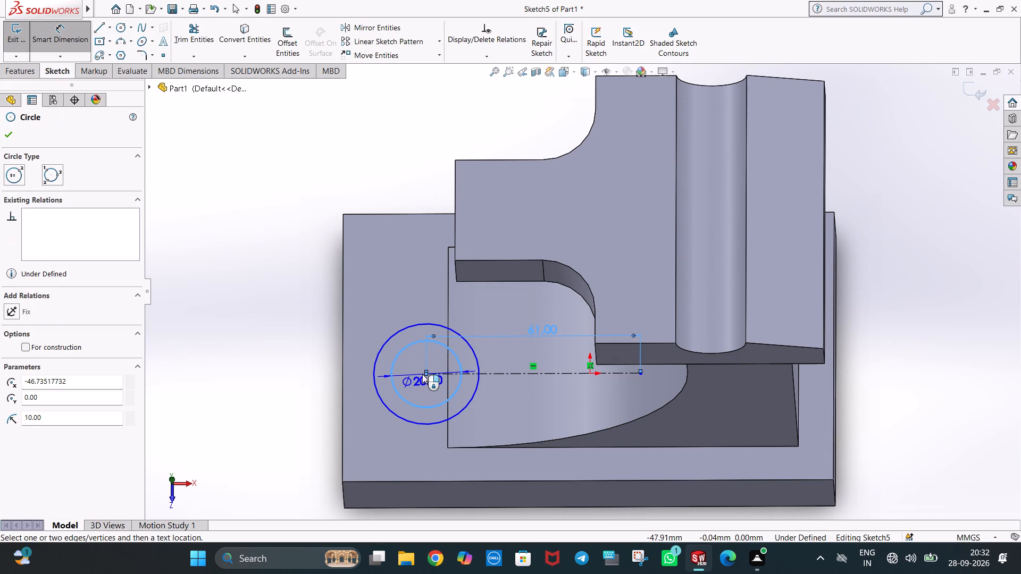
pyautogui.click(424, 364)
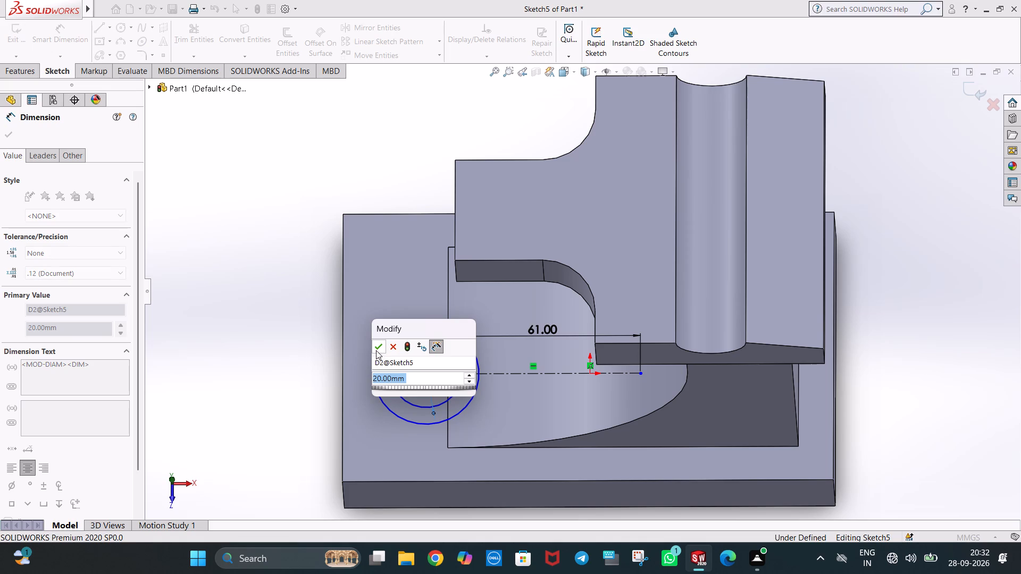
pyautogui.click(376, 350)
pyautogui.click(447, 327)
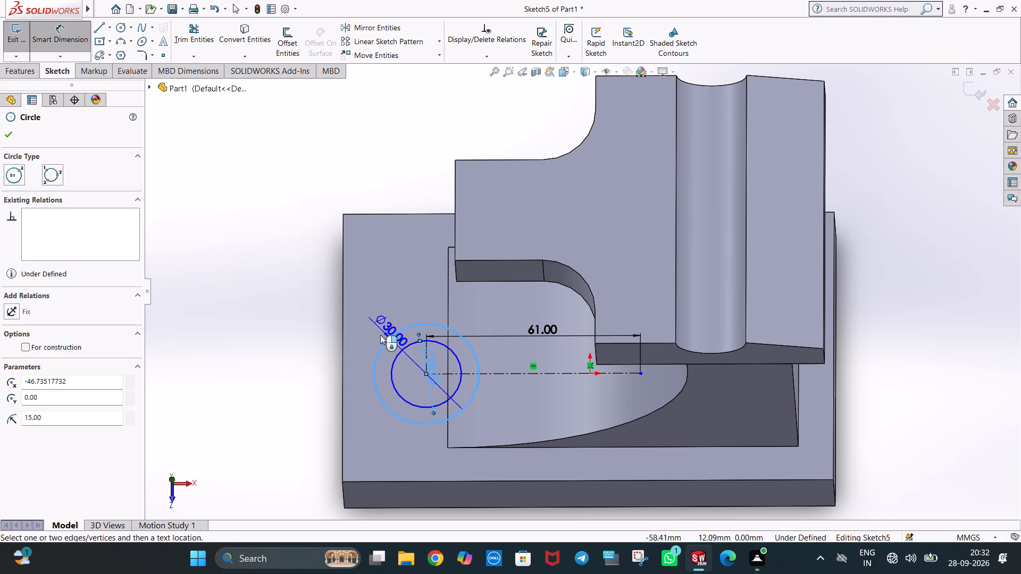
pyautogui.click(363, 370)
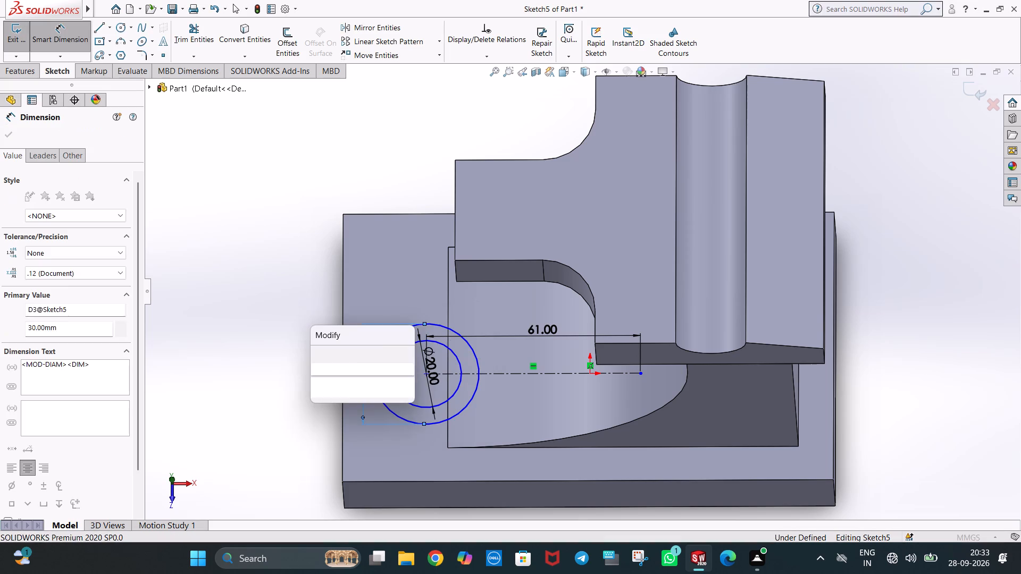
pyautogui.click(319, 351)
# Dimension the horizontal distance from the circles' centre to the origin, then finish dimensioning and view the sketch face-on.
pyautogui.moveTo(475, 383); pyautogui.dragTo(475, 373, button='middle')
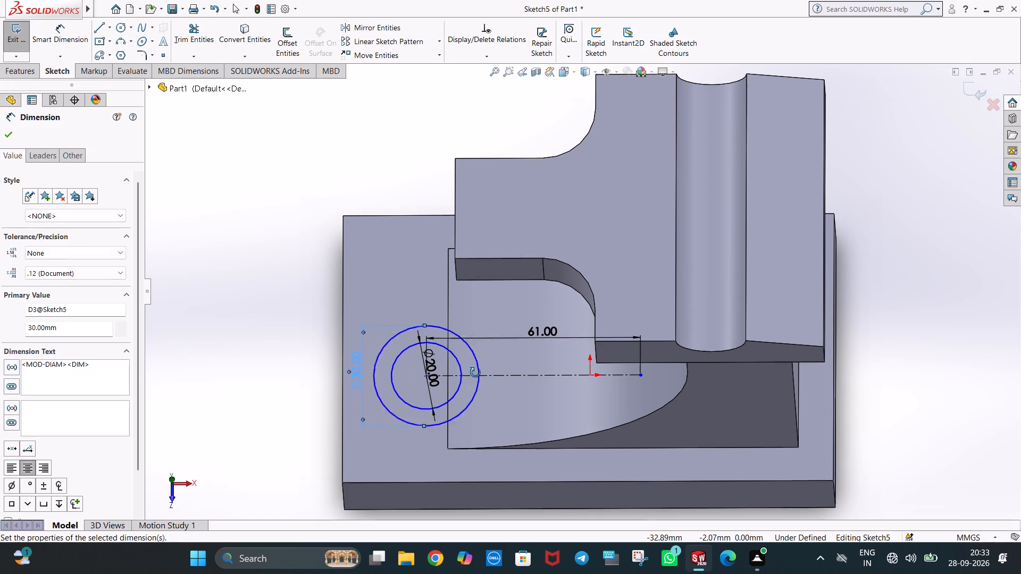
pyautogui.moveTo(475, 373); pyautogui.dragTo(475, 369, button='middle')
pyautogui.click(423, 395)
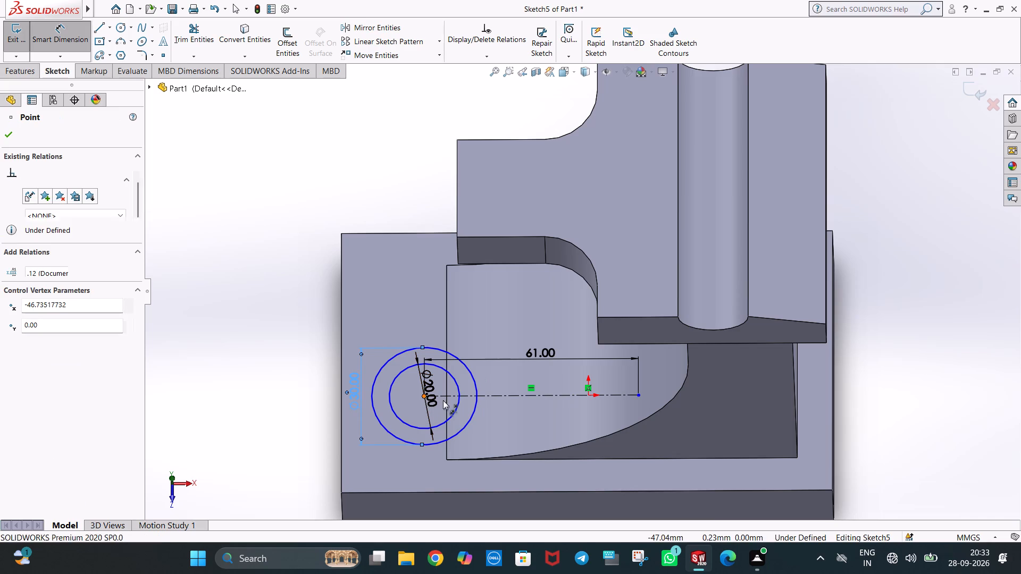
pyautogui.click(589, 395)
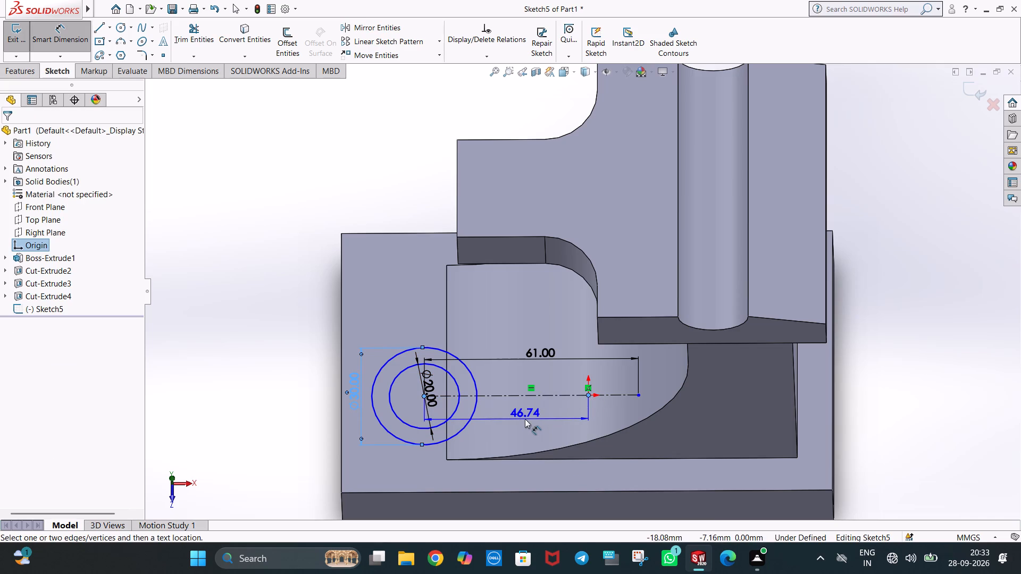
pyautogui.click(524, 421)
pyautogui.click(474, 407)
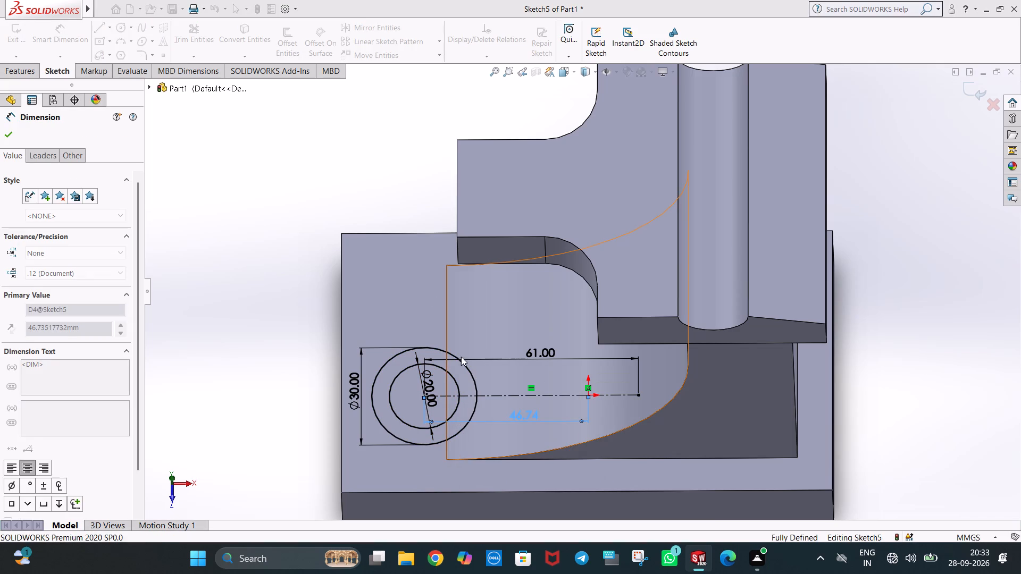
pyautogui.click(364, 183)
pyautogui.moveTo(488, 454); pyautogui.dragTo(486, 392, button='middle')
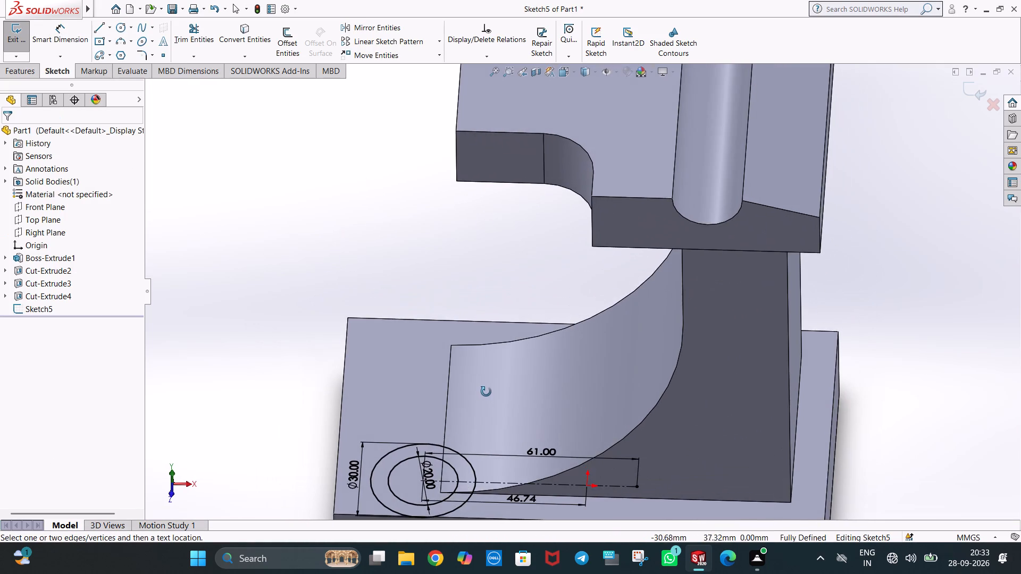
pyautogui.moveTo(486, 392); pyautogui.dragTo(486, 394, button='middle')
pyautogui.scroll(3, 486, 394)
pyautogui.moveTo(500, 391); pyautogui.dragTo(506, 450, button='middle')
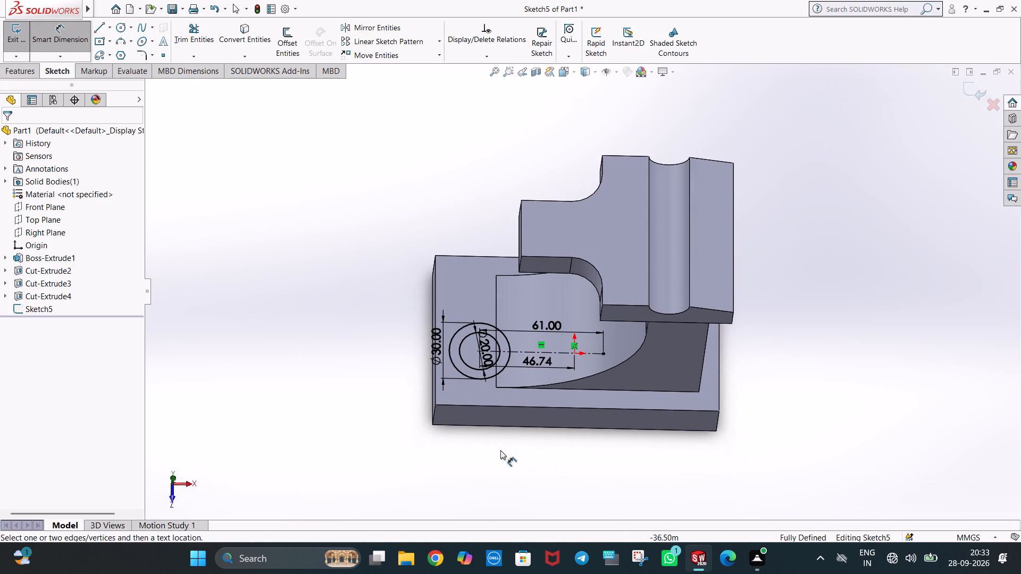
pyautogui.hotkey('ctrl', '8')
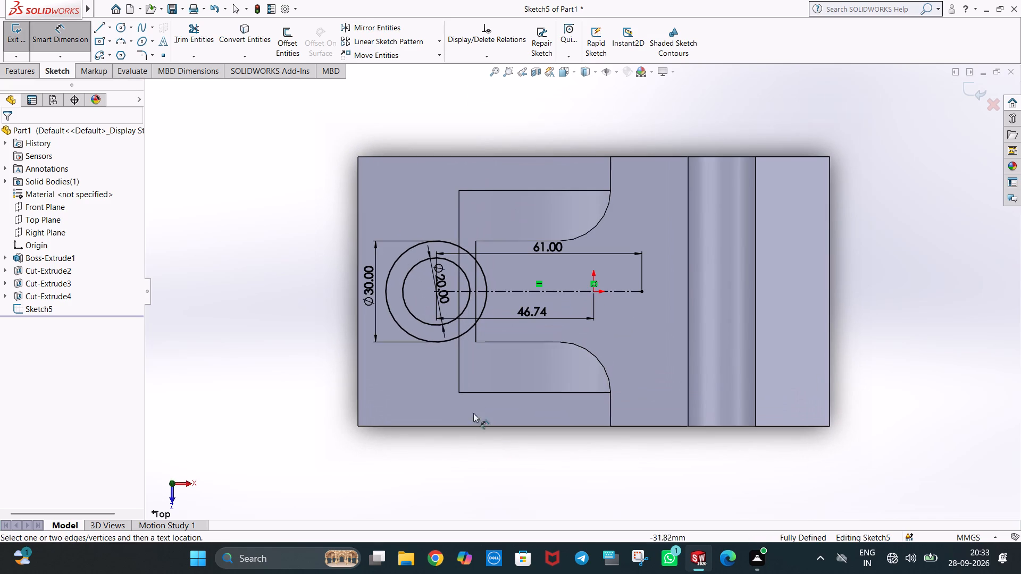
pyautogui.click(207, 189)
pyautogui.press('Escape')
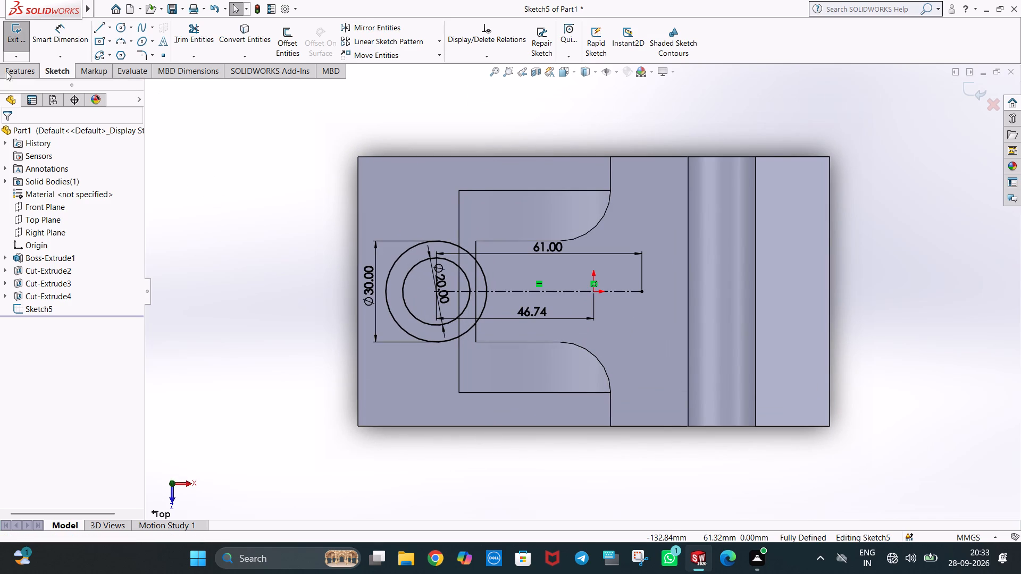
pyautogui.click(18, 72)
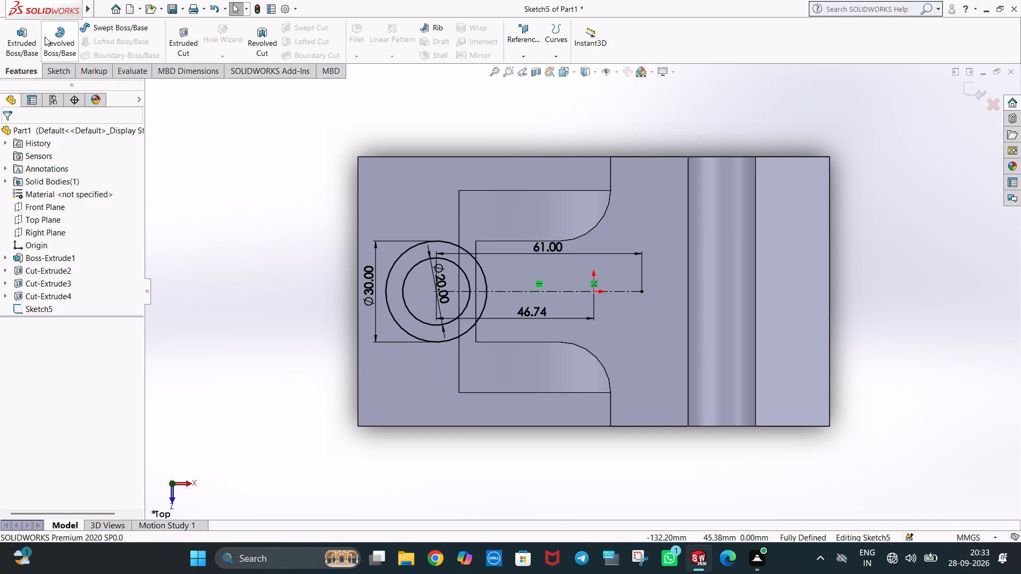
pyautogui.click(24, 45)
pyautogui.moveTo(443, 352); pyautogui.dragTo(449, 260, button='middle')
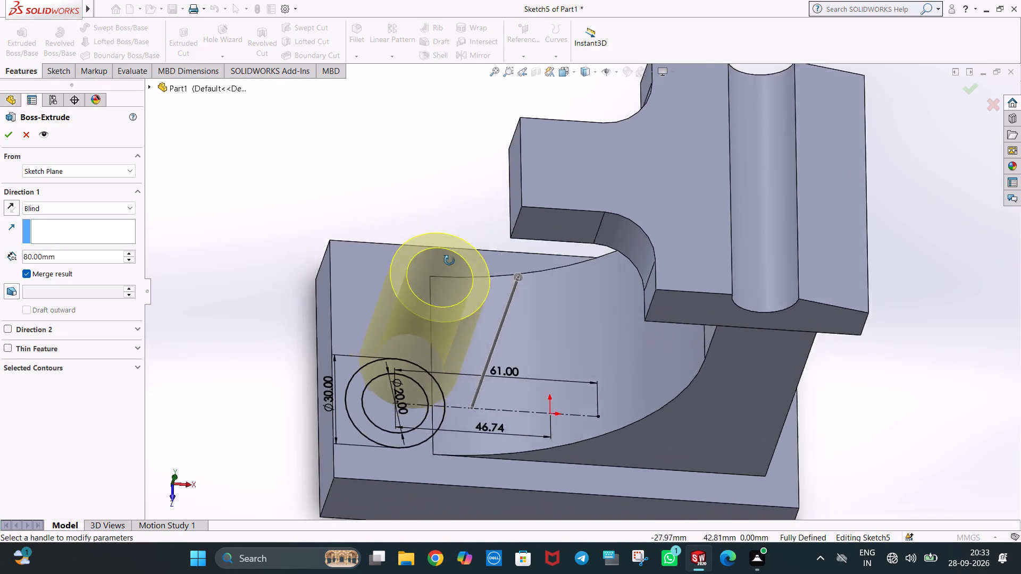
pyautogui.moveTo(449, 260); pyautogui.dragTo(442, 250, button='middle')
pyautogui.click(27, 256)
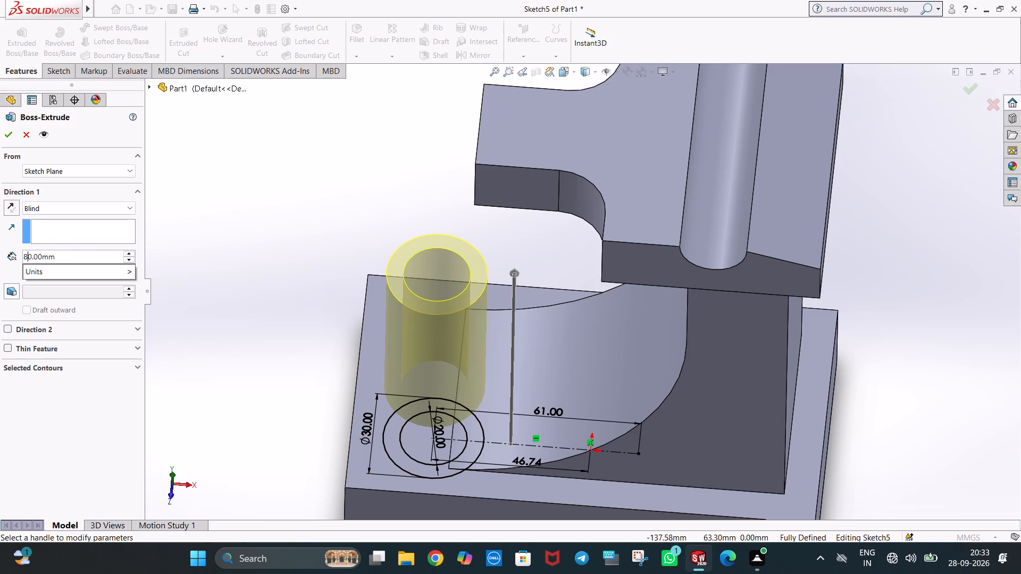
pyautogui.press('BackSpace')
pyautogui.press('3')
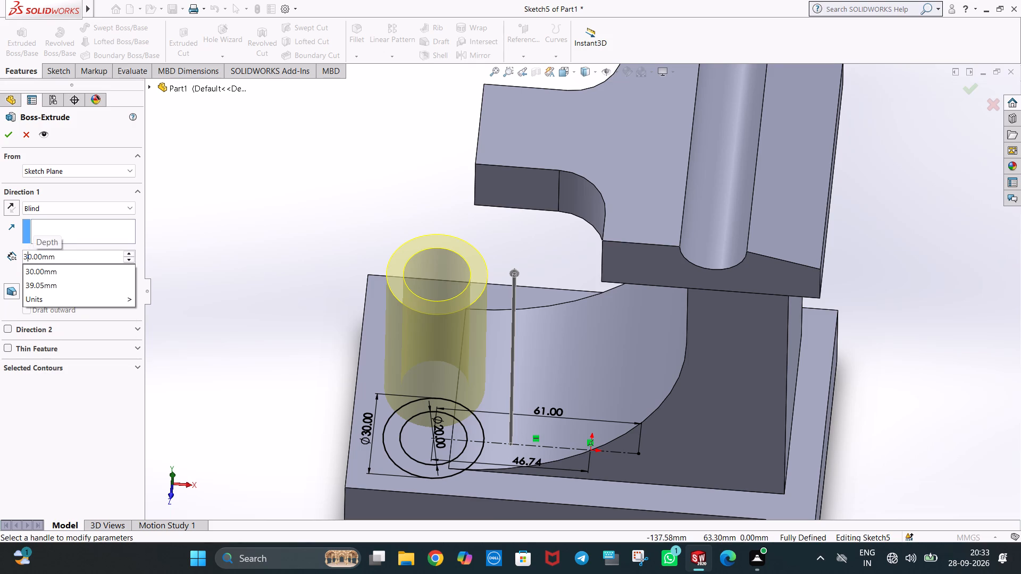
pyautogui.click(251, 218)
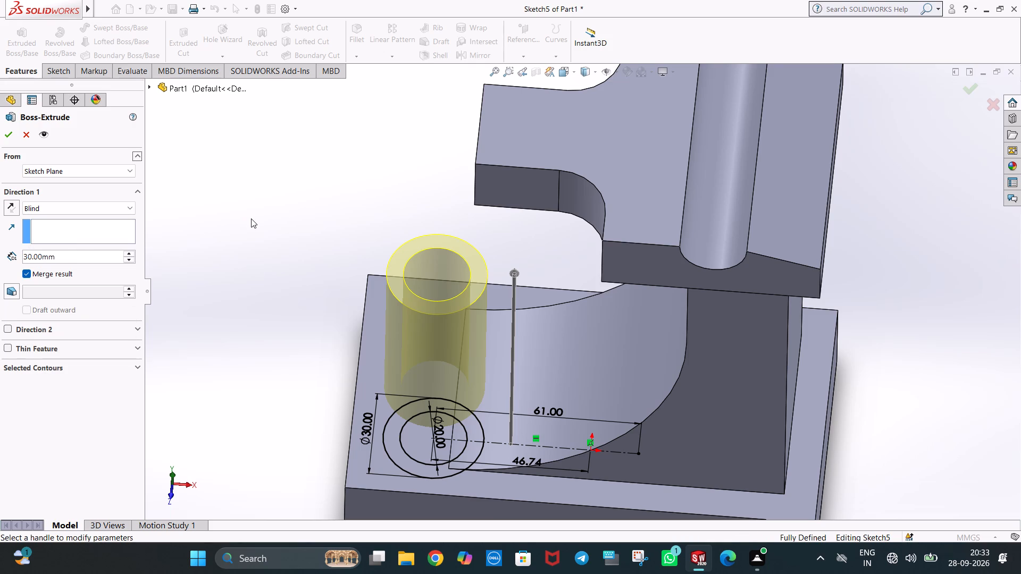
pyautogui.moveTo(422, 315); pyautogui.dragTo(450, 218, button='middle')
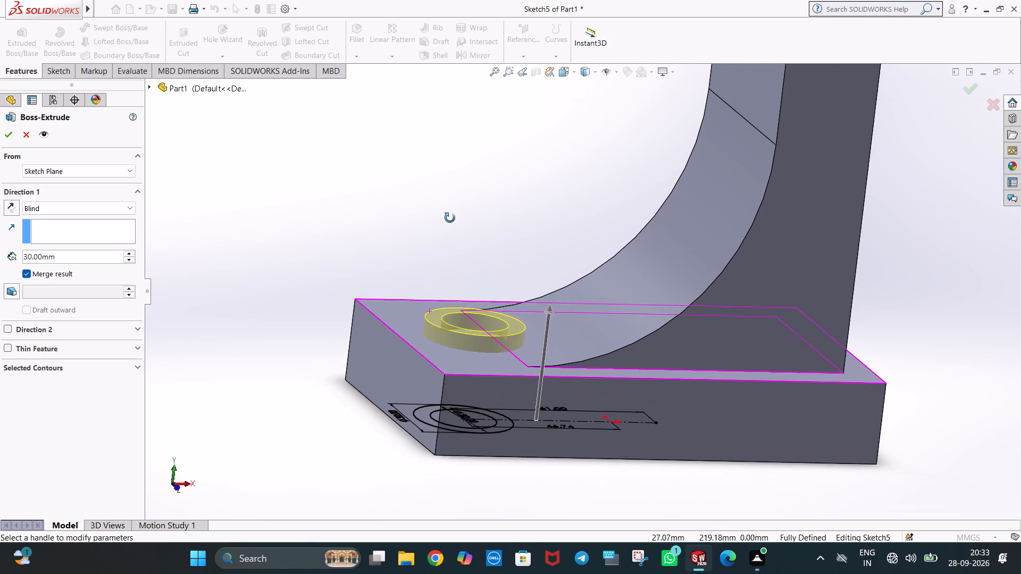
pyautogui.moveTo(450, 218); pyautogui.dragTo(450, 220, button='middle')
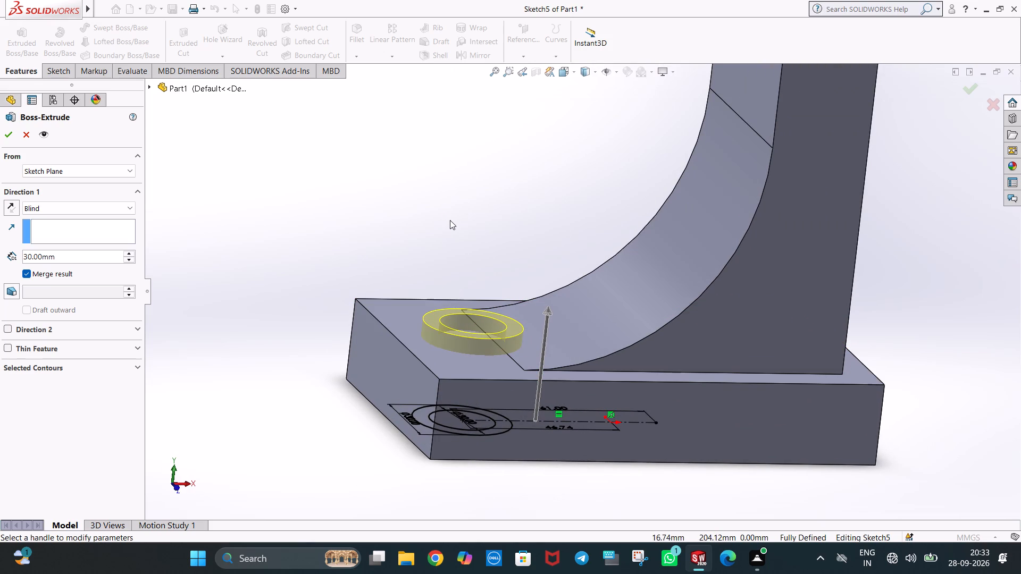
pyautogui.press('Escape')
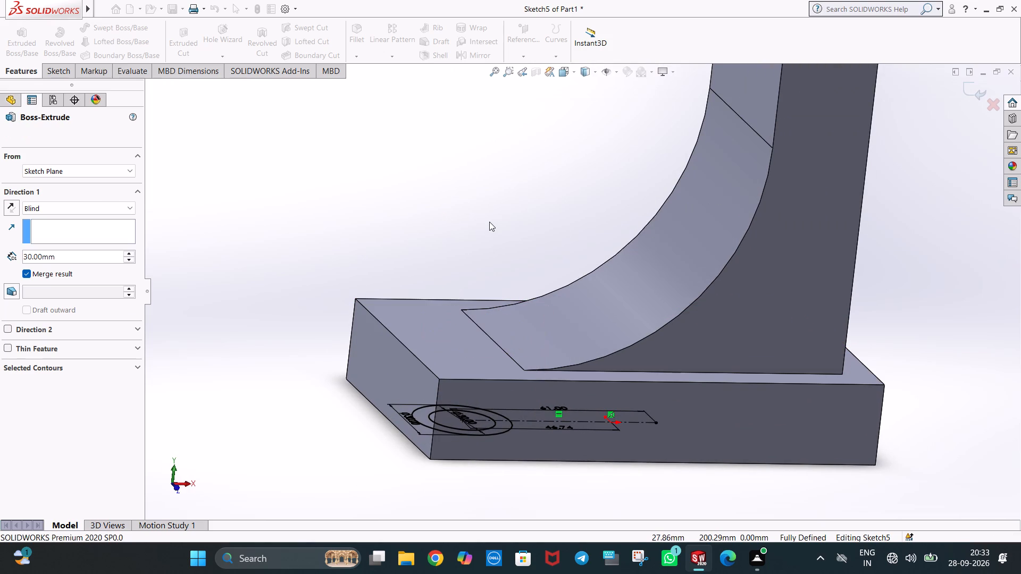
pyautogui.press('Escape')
# Examine from several angles where the concentric-circle sketch lies relative to the base's thickness and the curved web.
pyautogui.moveTo(592, 293); pyautogui.dragTo(585, 377, button='middle')
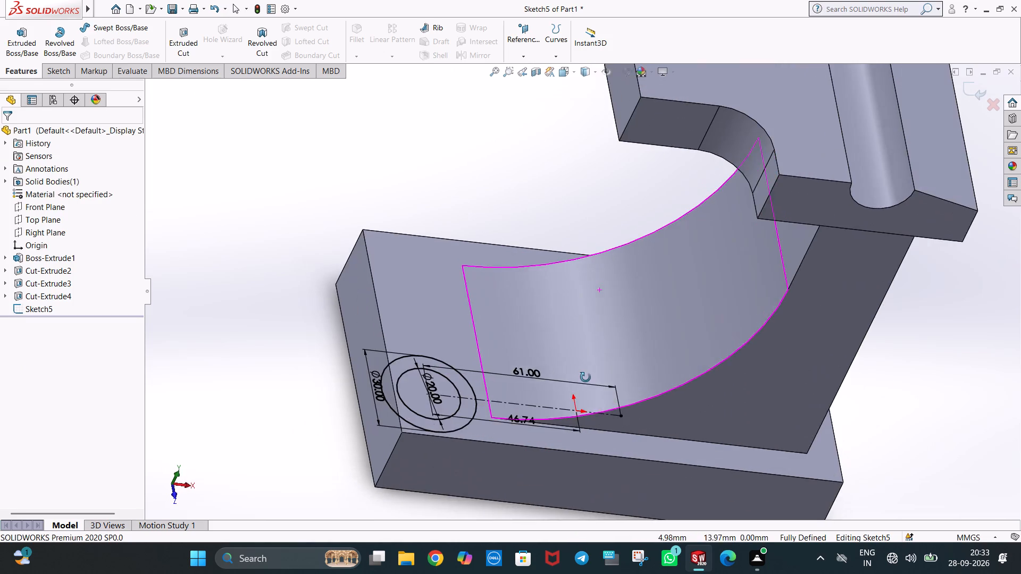
pyautogui.moveTo(585, 377); pyautogui.dragTo(584, 376, button='middle')
pyautogui.scroll(2, 580, 366)
pyautogui.hotkey('ctrl', '7')
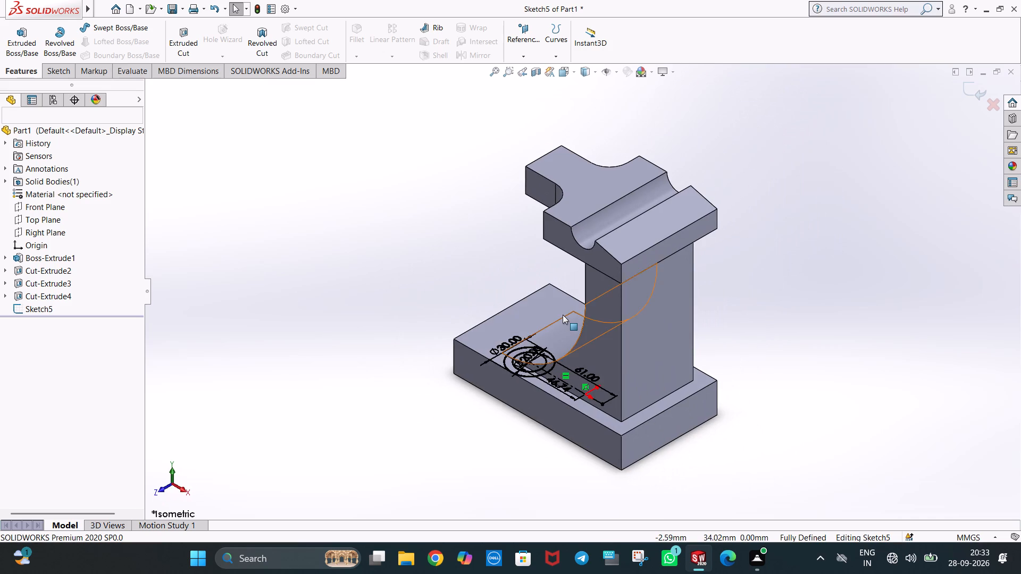
pyautogui.moveTo(606, 461); pyautogui.dragTo(673, 308, button='middle')
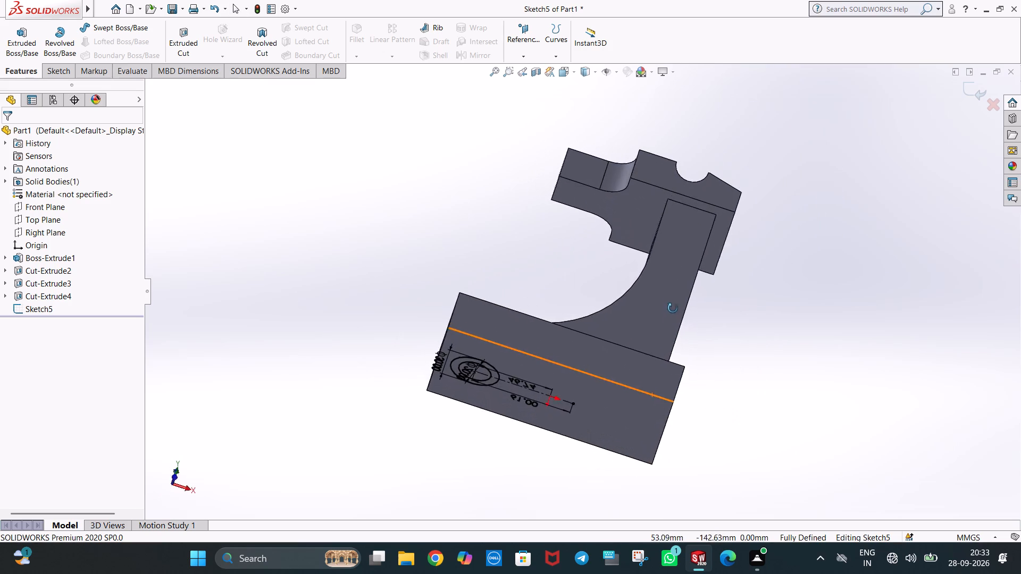
pyautogui.moveTo(673, 308); pyautogui.dragTo(505, 450, button='middle')
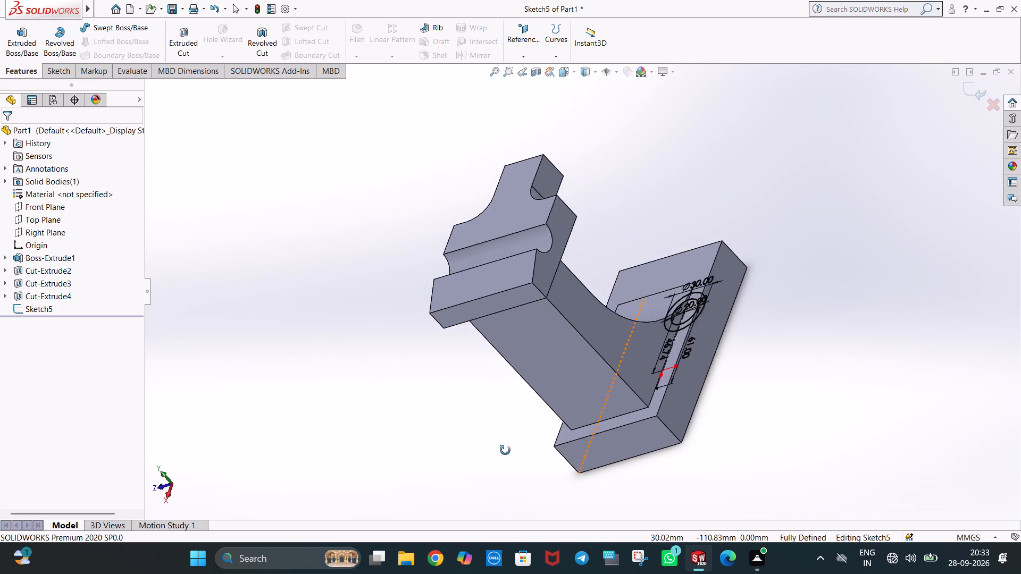
pyautogui.moveTo(505, 450); pyautogui.dragTo(587, 462, button='middle')
pyautogui.hotkey('ctrl', '8')
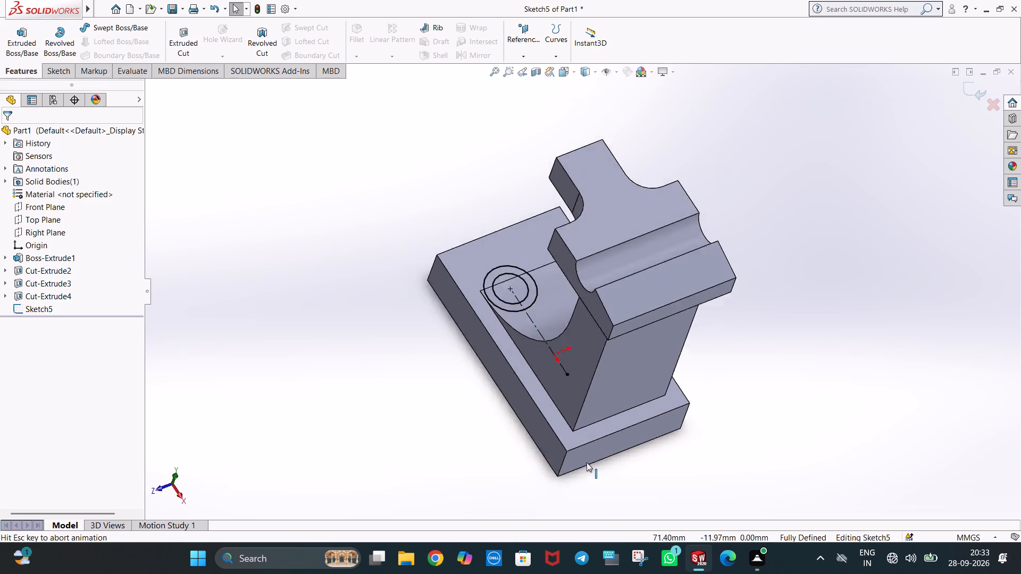
pyautogui.moveTo(669, 497); pyautogui.dragTo(672, 359, button='middle')
pyautogui.scroll(3, 654, 393)
pyautogui.moveTo(646, 424); pyautogui.dragTo(647, 368, button='middle')
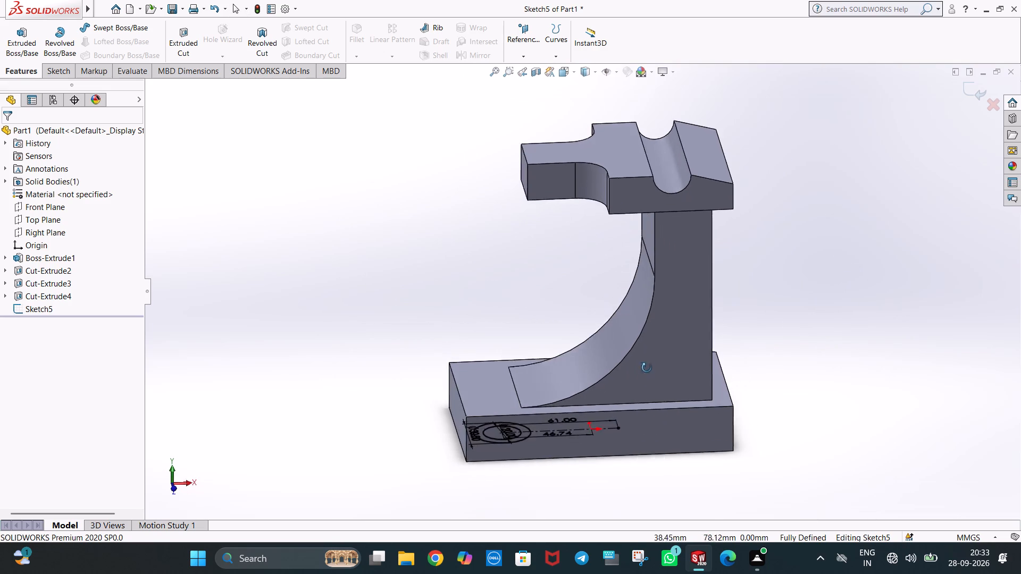
pyautogui.moveTo(647, 368); pyautogui.dragTo(634, 441, button='middle')
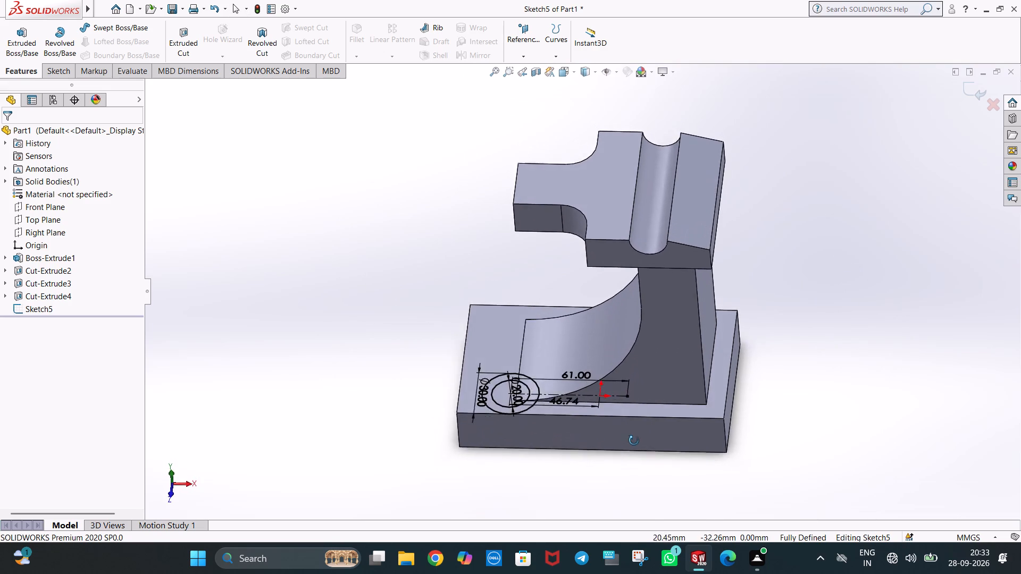
pyautogui.moveTo(634, 441); pyautogui.dragTo(640, 316, button='middle')
pyautogui.moveTo(578, 412); pyautogui.dragTo(580, 428, button='middle')
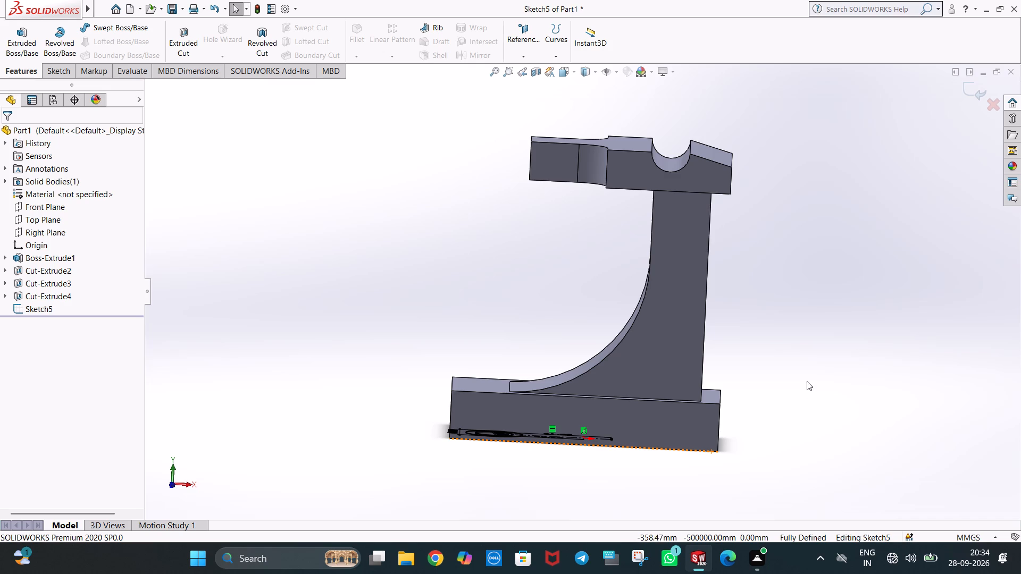
# Extrude the concentric-circle profile 55 mm blind from its sketch plane, merging it with the bracket as a hollow boss.
pyautogui.click(32, 46)
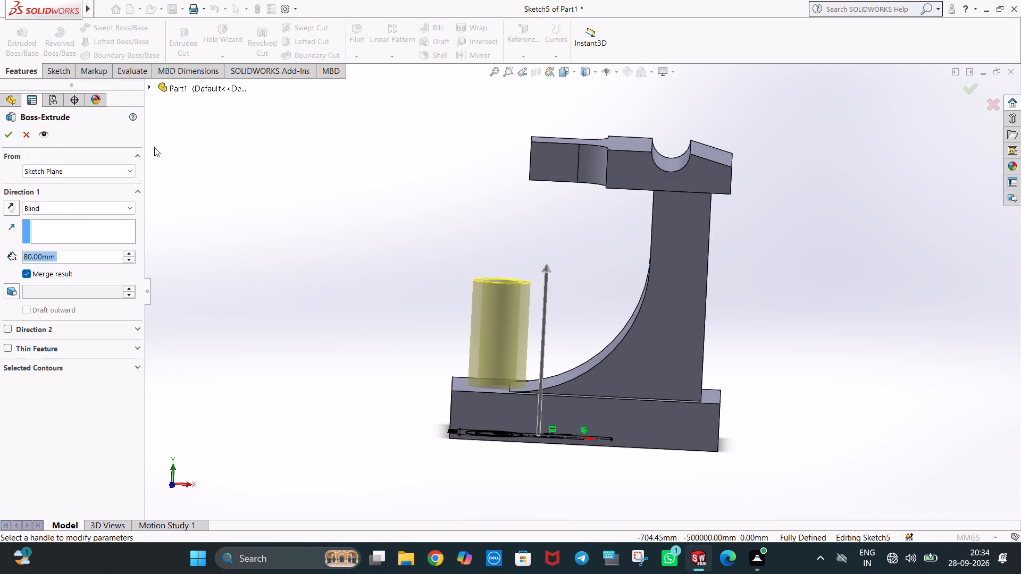
pyautogui.write('55')
pyautogui.press('Return')
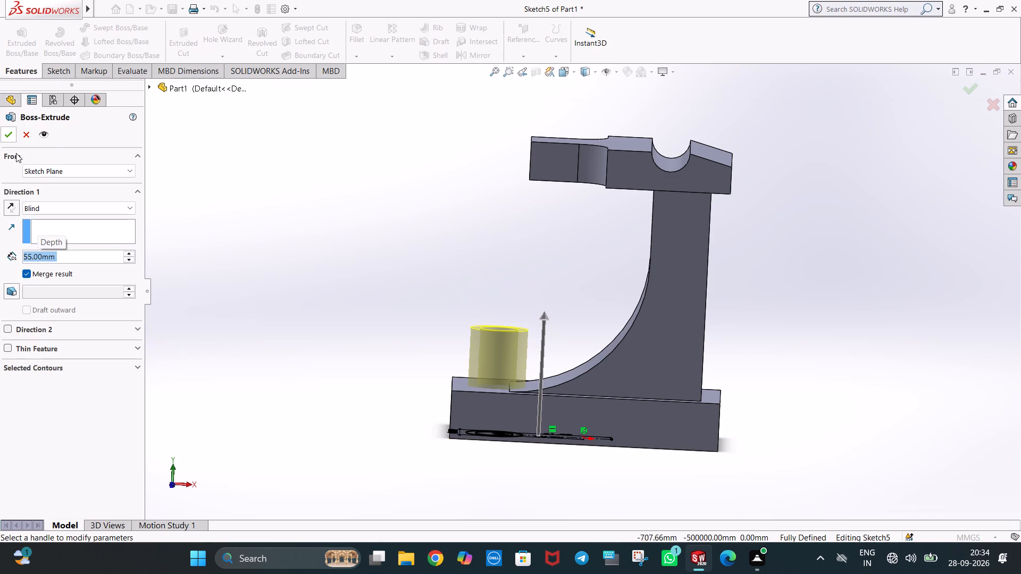
pyautogui.click(4, 134)
pyautogui.click(292, 256)
# Open a new sketch on the Front Plane, with the bracket seen from the front.
pyautogui.moveTo(413, 298); pyautogui.dragTo(414, 306, button='middle')
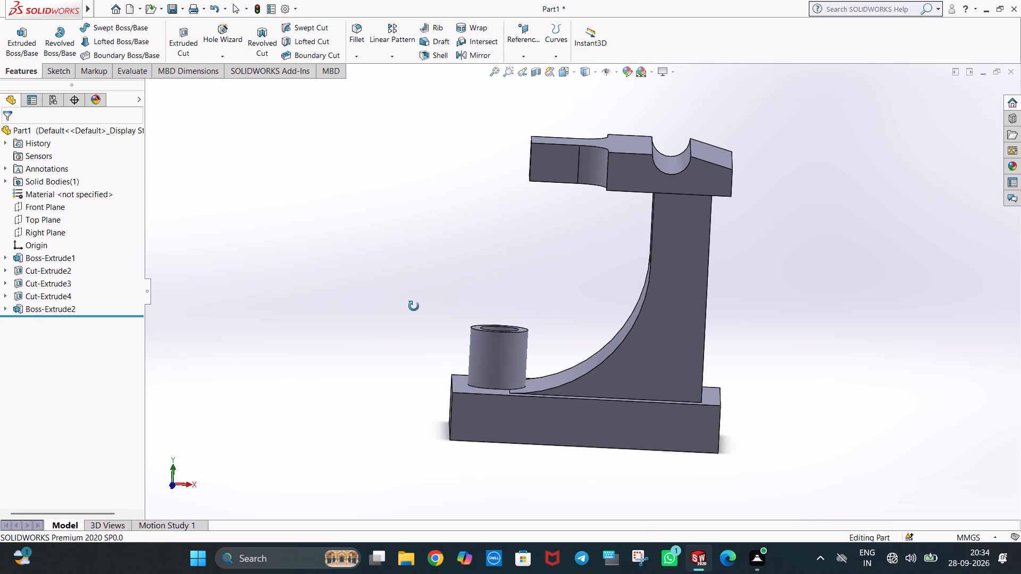
pyautogui.moveTo(414, 306); pyautogui.dragTo(420, 372, button='middle')
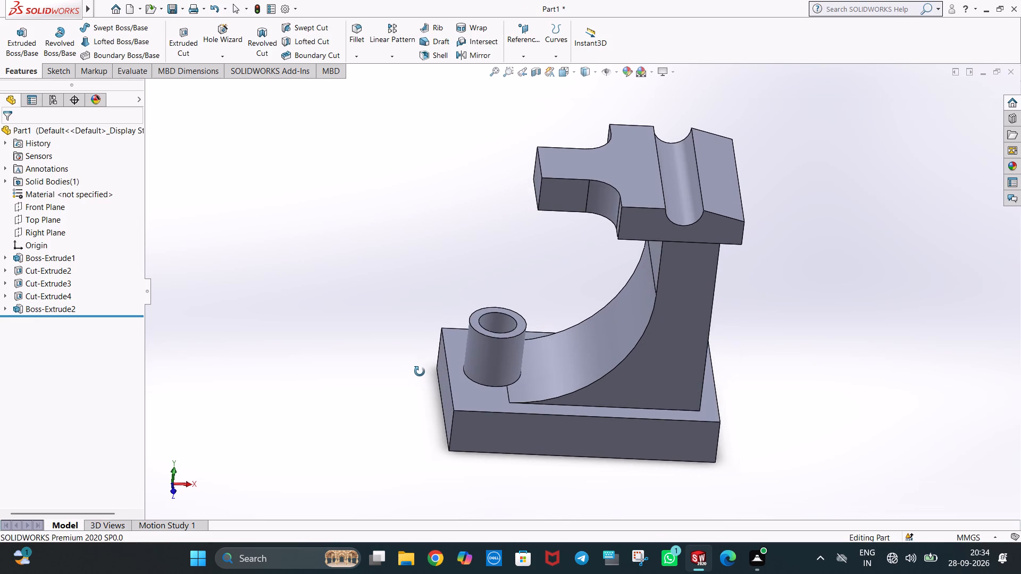
pyautogui.moveTo(420, 372); pyautogui.dragTo(415, 372, button='middle')
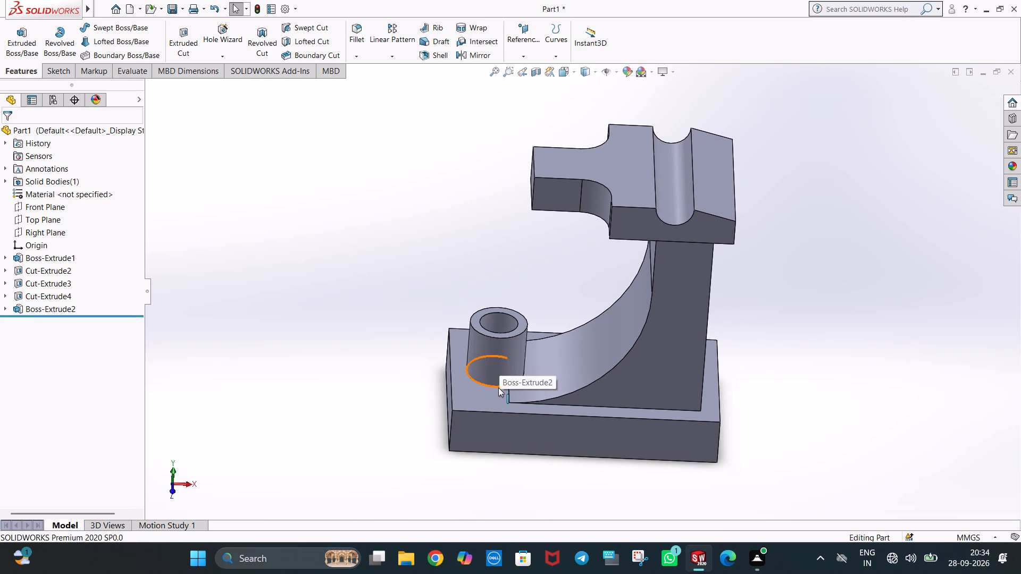
pyautogui.scroll(1, 462, 311)
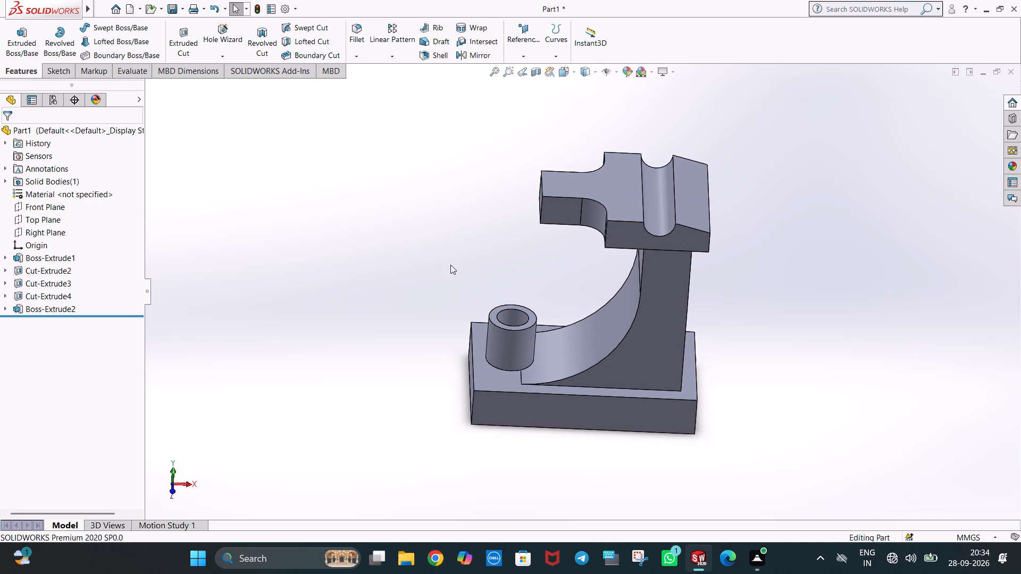
pyautogui.moveTo(450, 264); pyautogui.dragTo(448, 235, button='middle')
pyautogui.hotkey('ctrl', '1')
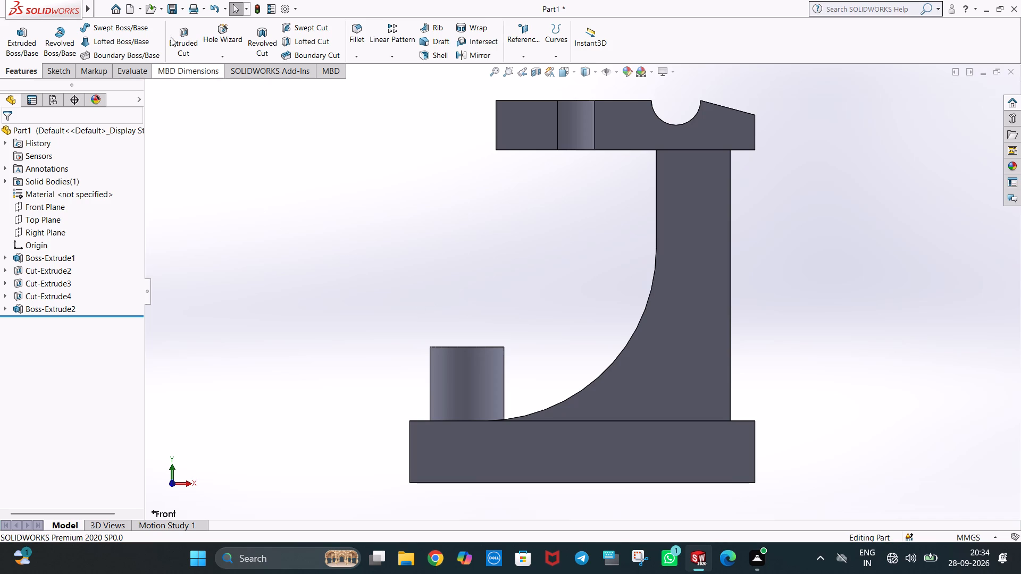
pyautogui.click(60, 67)
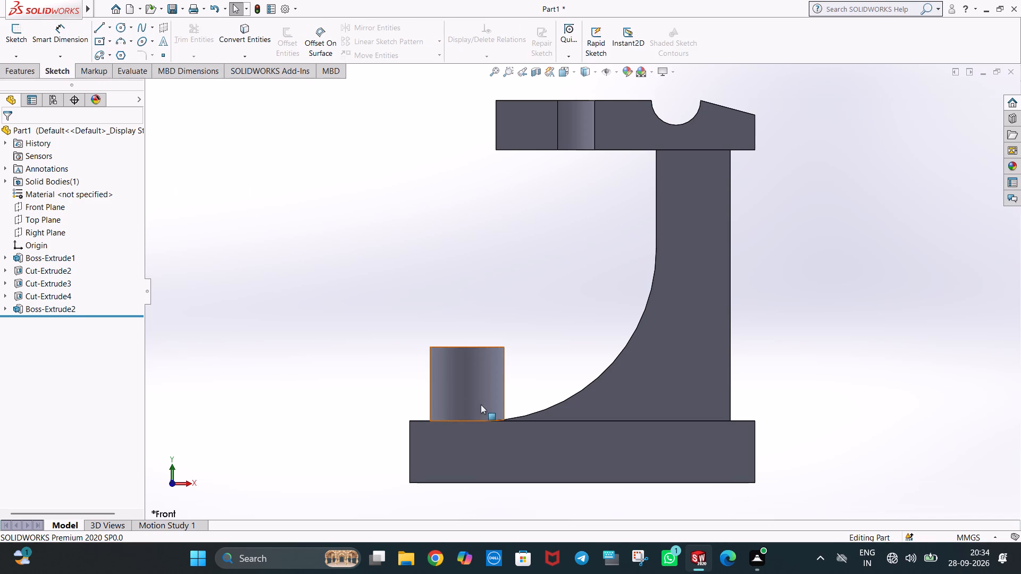
pyautogui.rightClick(474, 393)
pyautogui.click(424, 266)
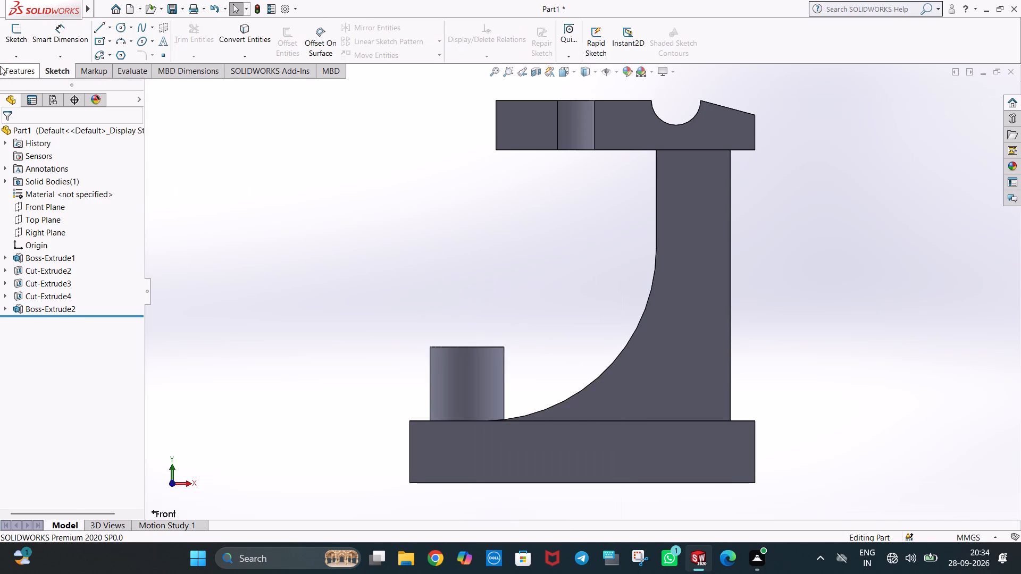
pyautogui.click(46, 206)
pyautogui.click(56, 189)
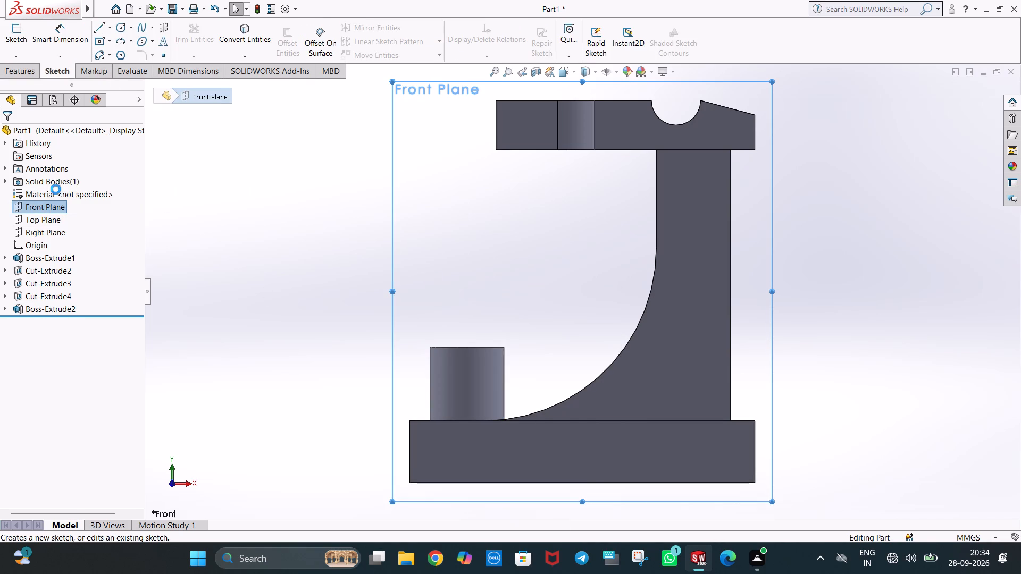
# Sketch a closed rib profile: 5 mm line into the boss top, about 30 mm vertical, web-following arc of about 64 mm radius, about 49 mm horizontal return.
pyautogui.click(99, 22)
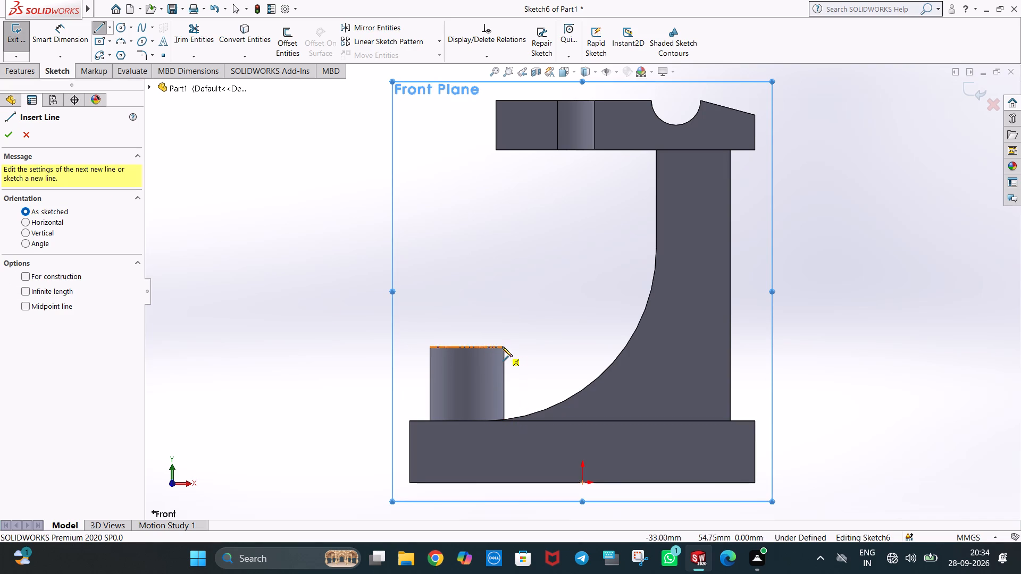
pyautogui.click(503, 347)
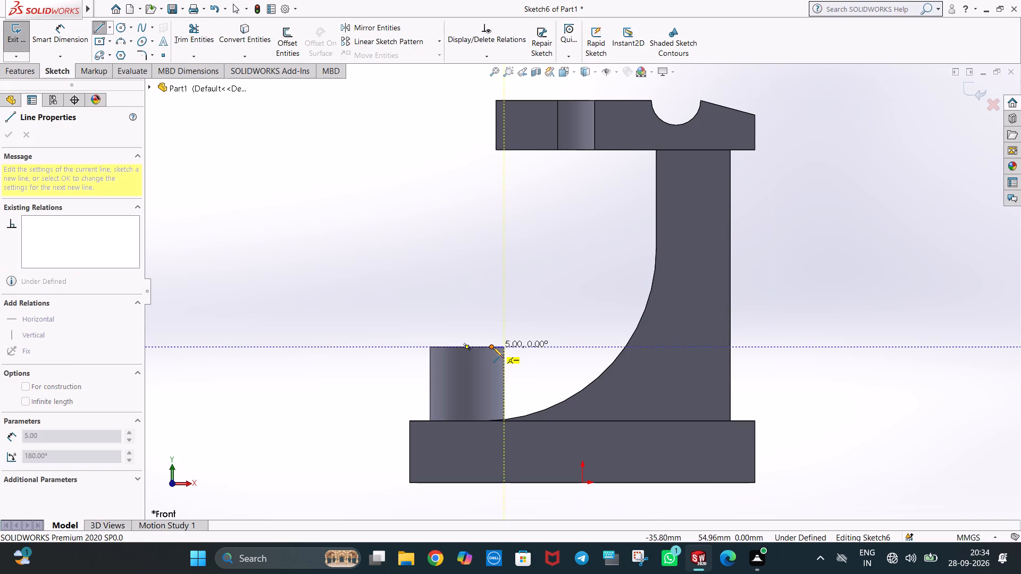
pyautogui.click(492, 347)
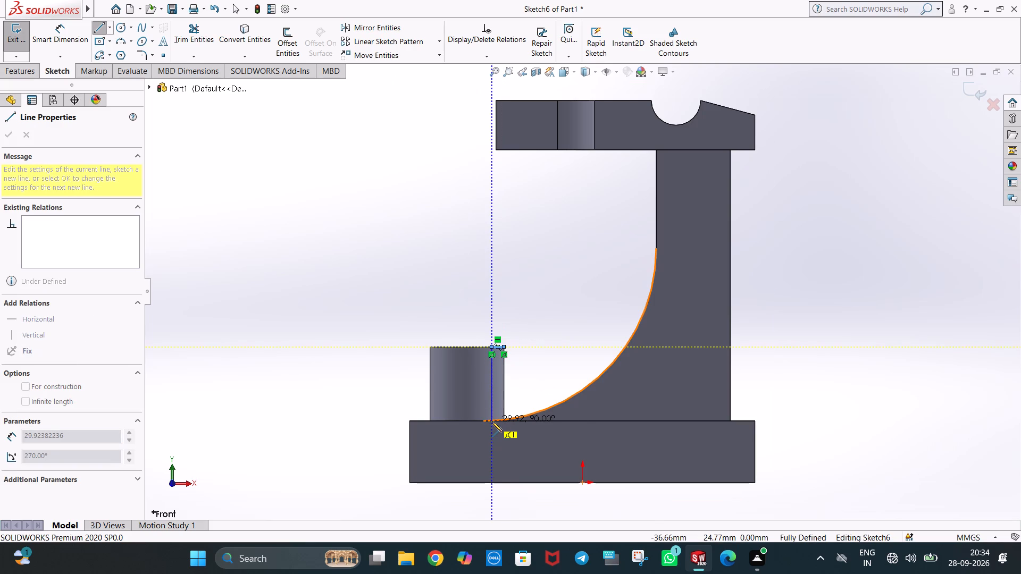
pyautogui.click(492, 421)
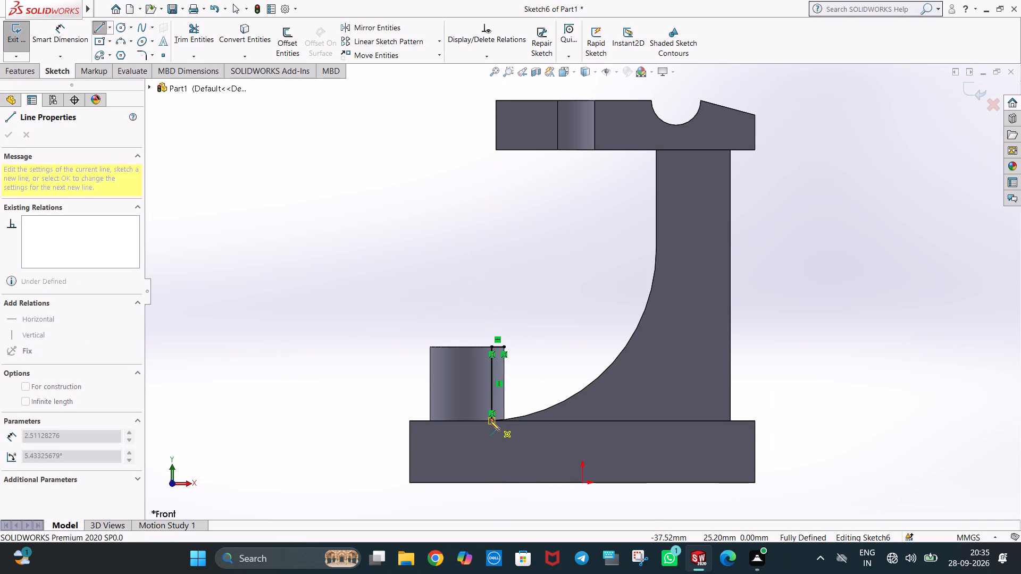
pyautogui.click(625, 347)
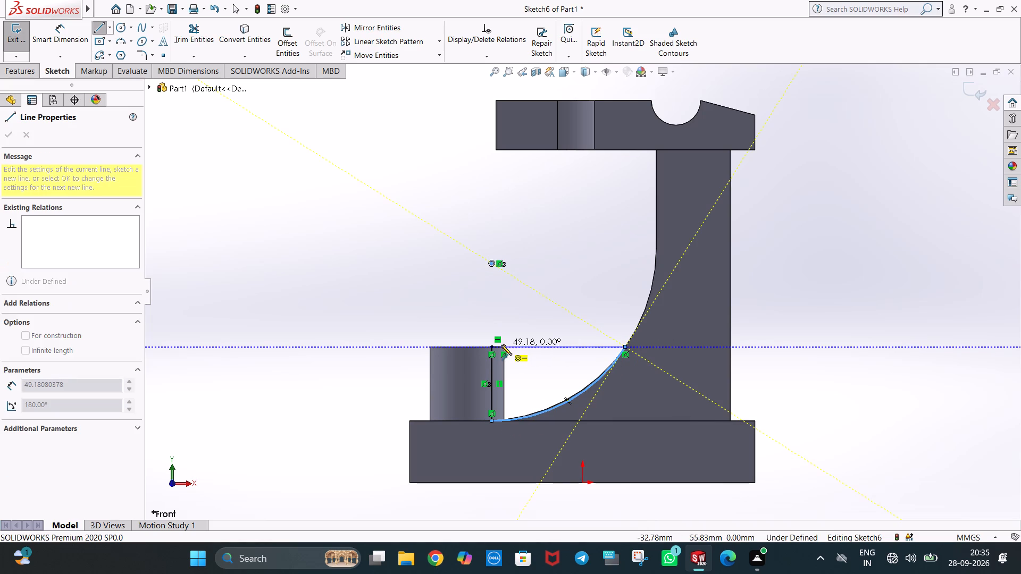
pyautogui.click(504, 345)
pyautogui.press('Escape')
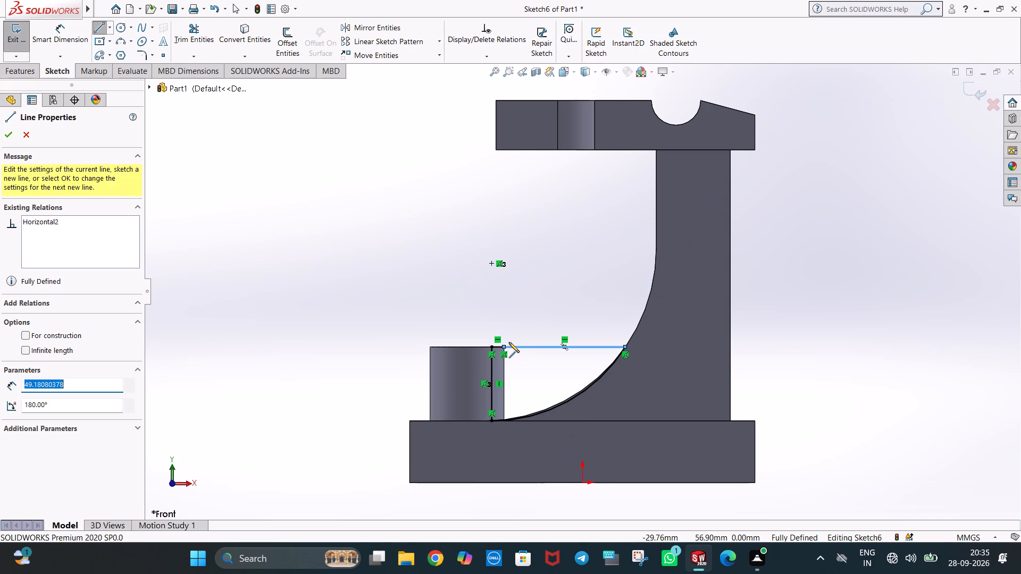
pyautogui.press('Escape')
pyautogui.press('Escape')
pyautogui.click(535, 311)
pyautogui.moveTo(589, 372); pyautogui.dragTo(572, 447, button='middle')
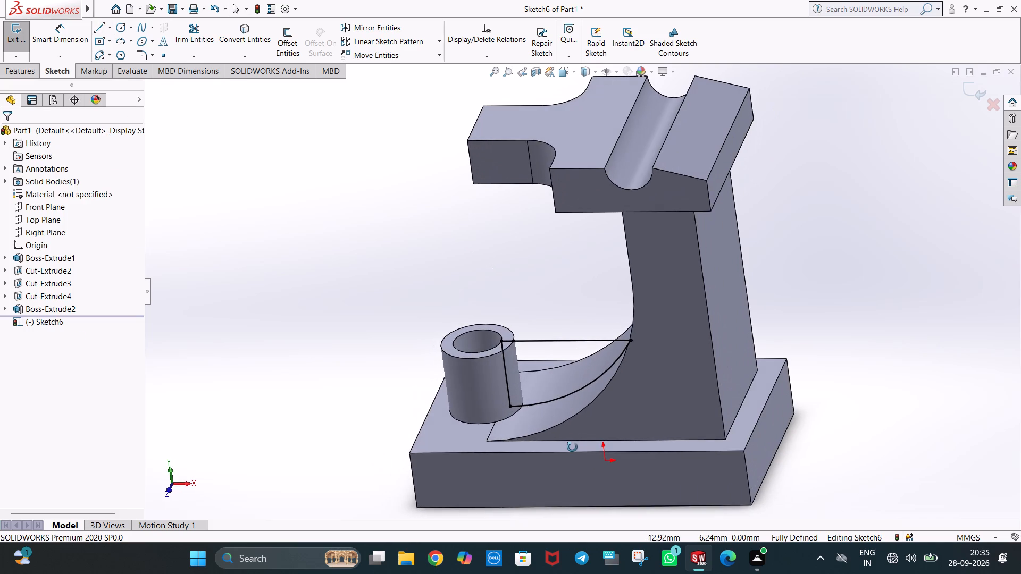
pyautogui.moveTo(572, 447); pyautogui.dragTo(598, 411, button='middle')
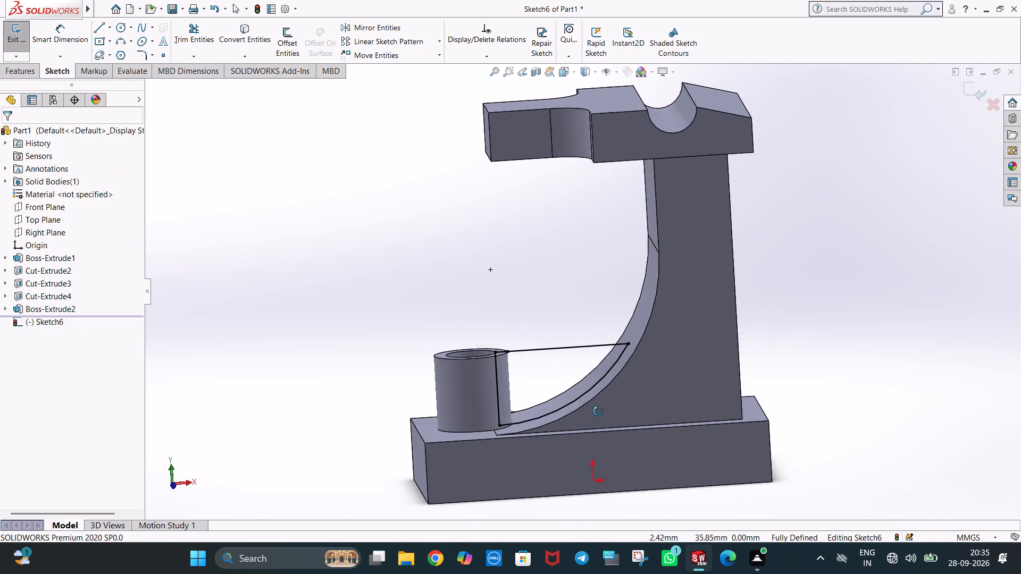
pyautogui.moveTo(598, 411); pyautogui.dragTo(583, 461, button='middle')
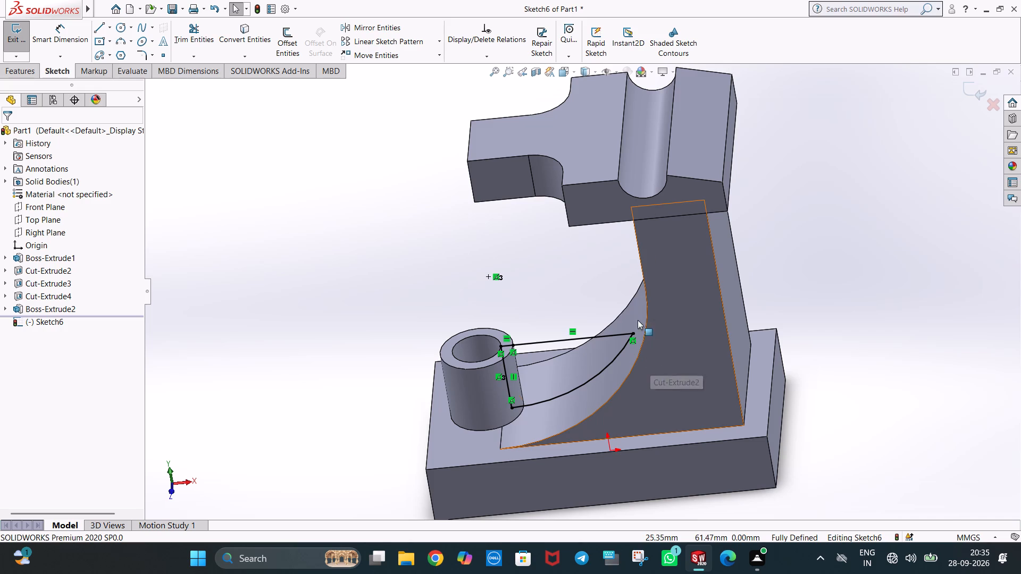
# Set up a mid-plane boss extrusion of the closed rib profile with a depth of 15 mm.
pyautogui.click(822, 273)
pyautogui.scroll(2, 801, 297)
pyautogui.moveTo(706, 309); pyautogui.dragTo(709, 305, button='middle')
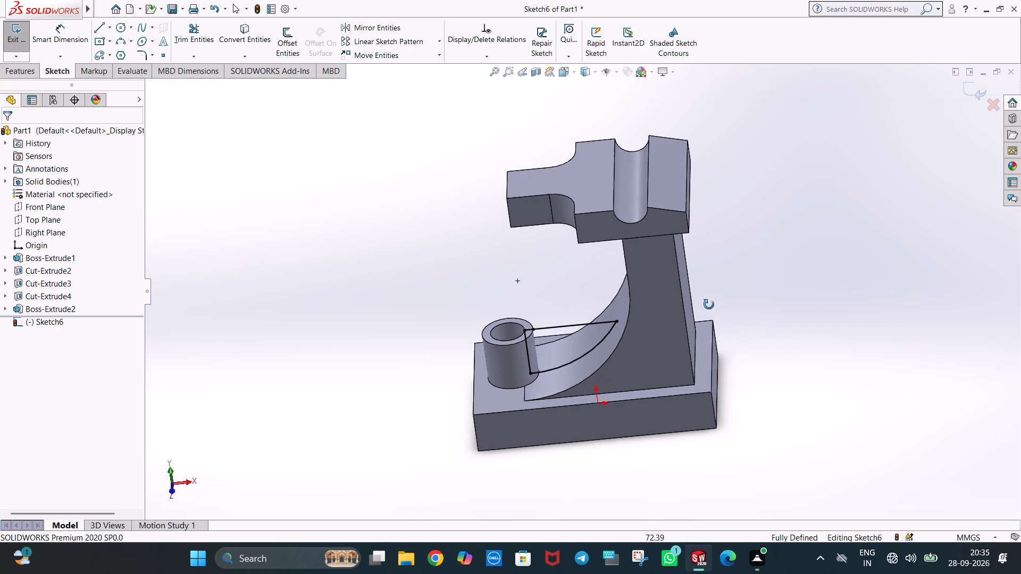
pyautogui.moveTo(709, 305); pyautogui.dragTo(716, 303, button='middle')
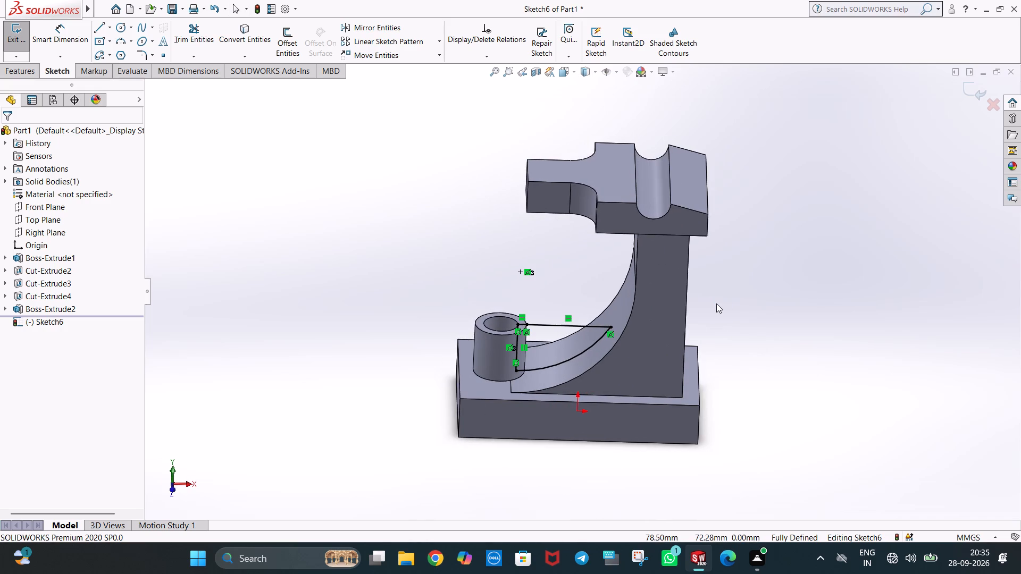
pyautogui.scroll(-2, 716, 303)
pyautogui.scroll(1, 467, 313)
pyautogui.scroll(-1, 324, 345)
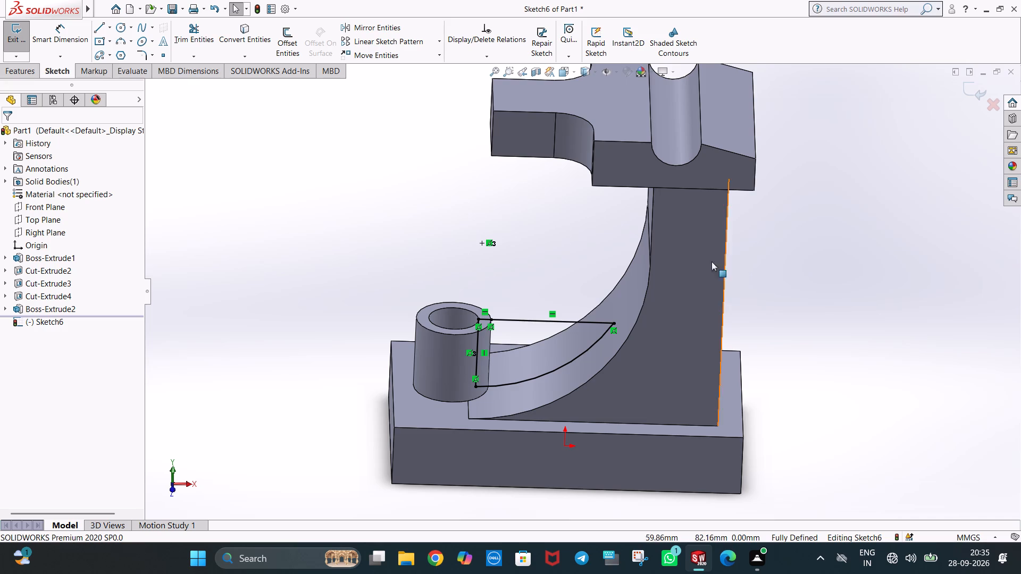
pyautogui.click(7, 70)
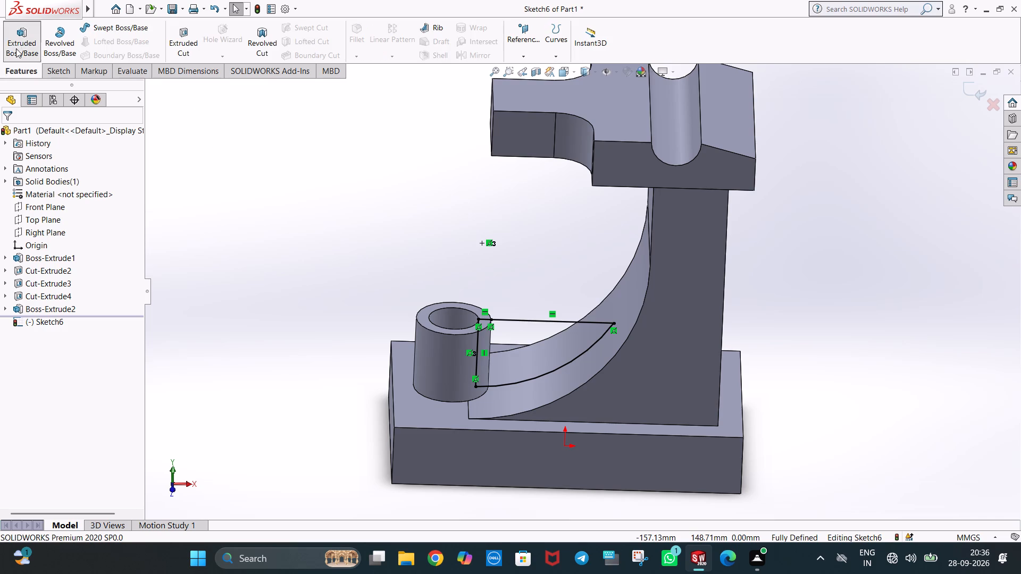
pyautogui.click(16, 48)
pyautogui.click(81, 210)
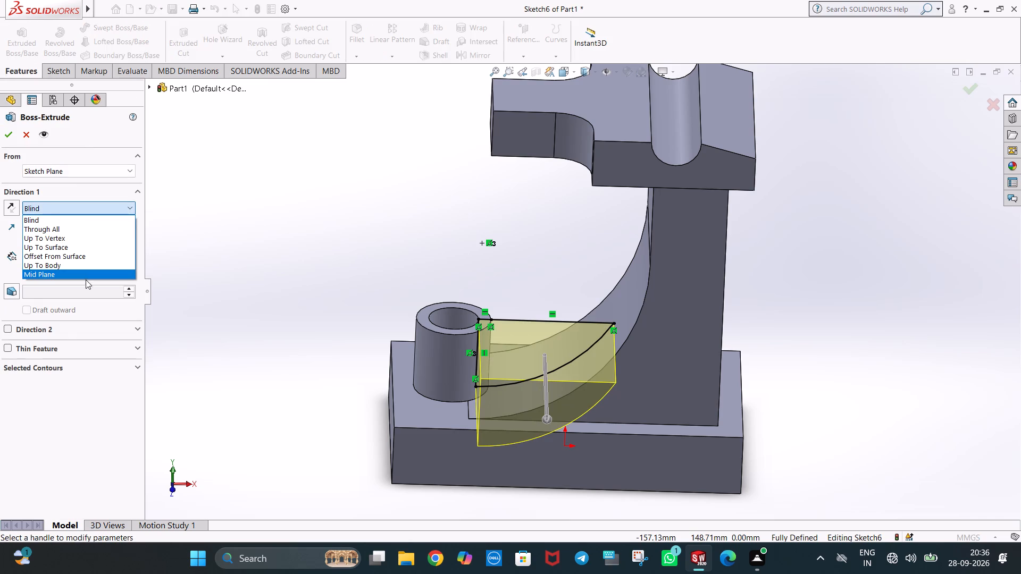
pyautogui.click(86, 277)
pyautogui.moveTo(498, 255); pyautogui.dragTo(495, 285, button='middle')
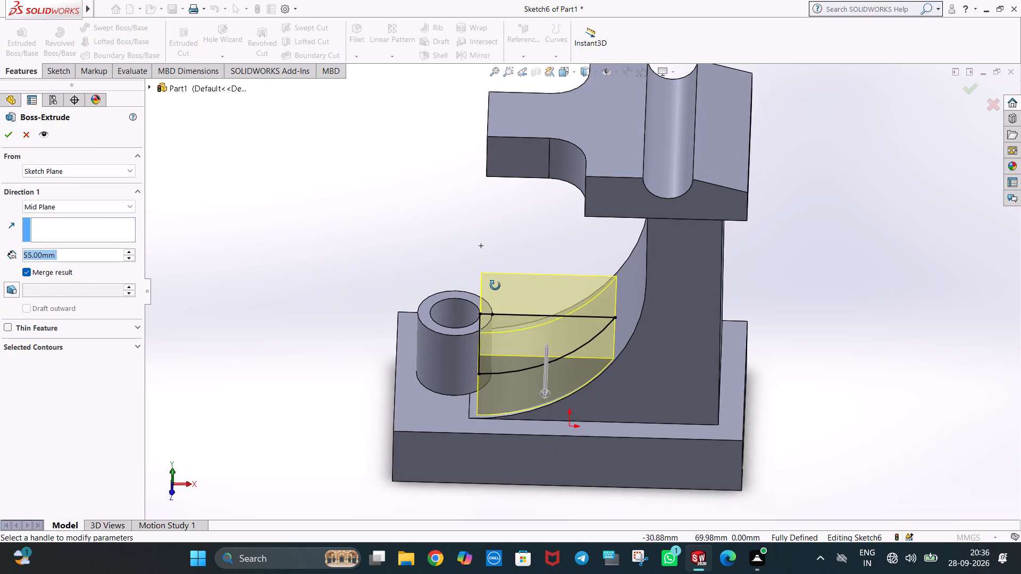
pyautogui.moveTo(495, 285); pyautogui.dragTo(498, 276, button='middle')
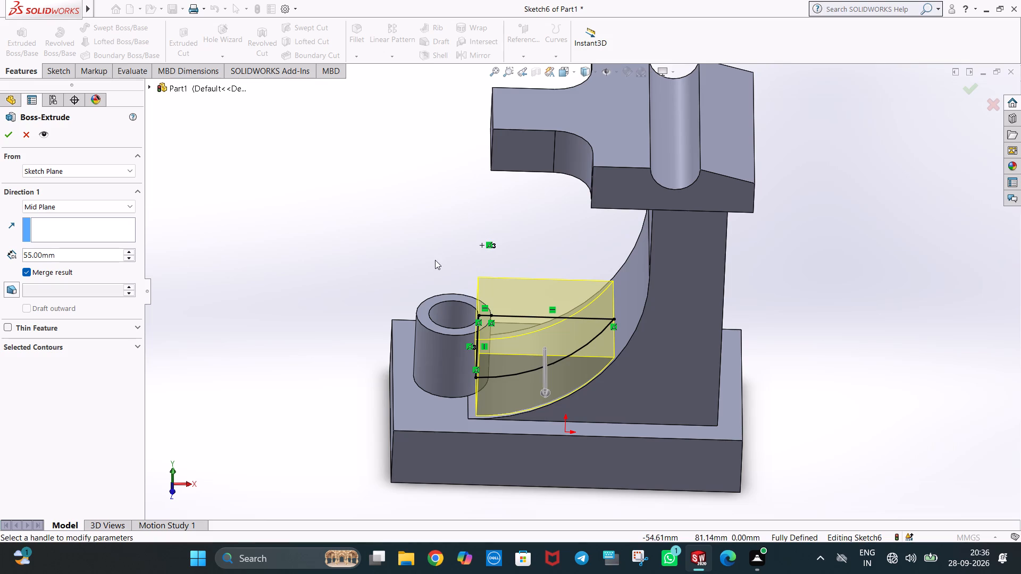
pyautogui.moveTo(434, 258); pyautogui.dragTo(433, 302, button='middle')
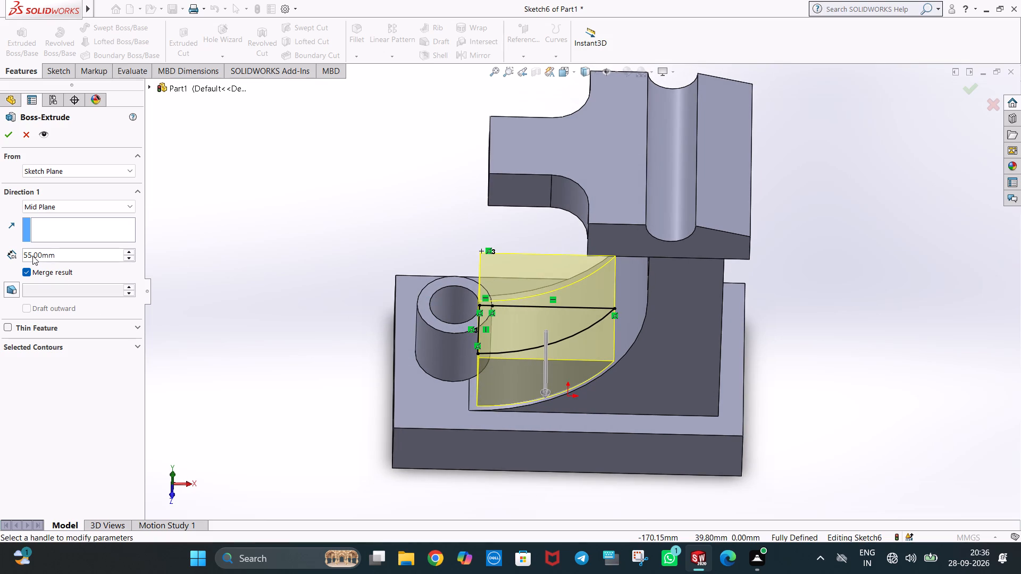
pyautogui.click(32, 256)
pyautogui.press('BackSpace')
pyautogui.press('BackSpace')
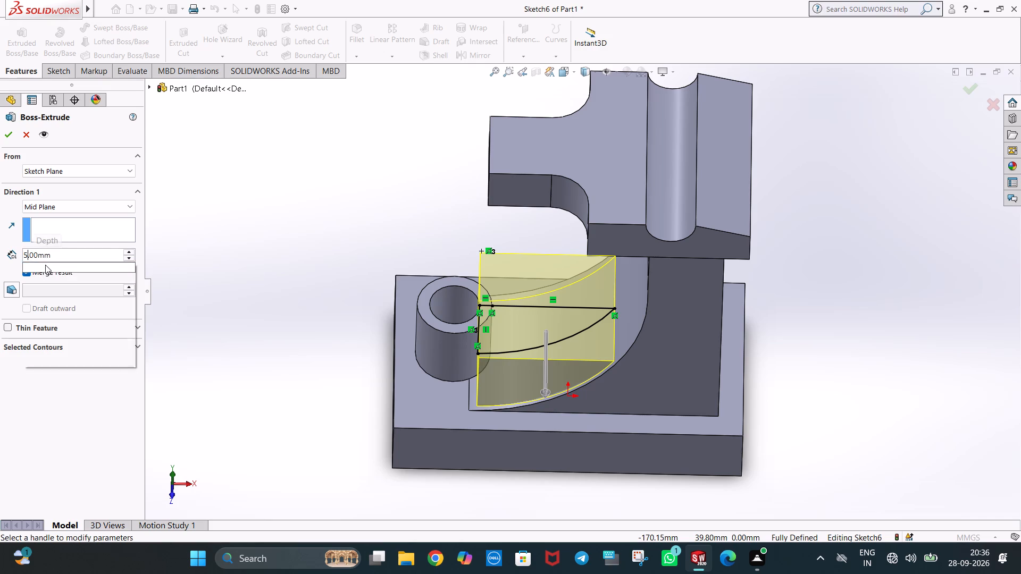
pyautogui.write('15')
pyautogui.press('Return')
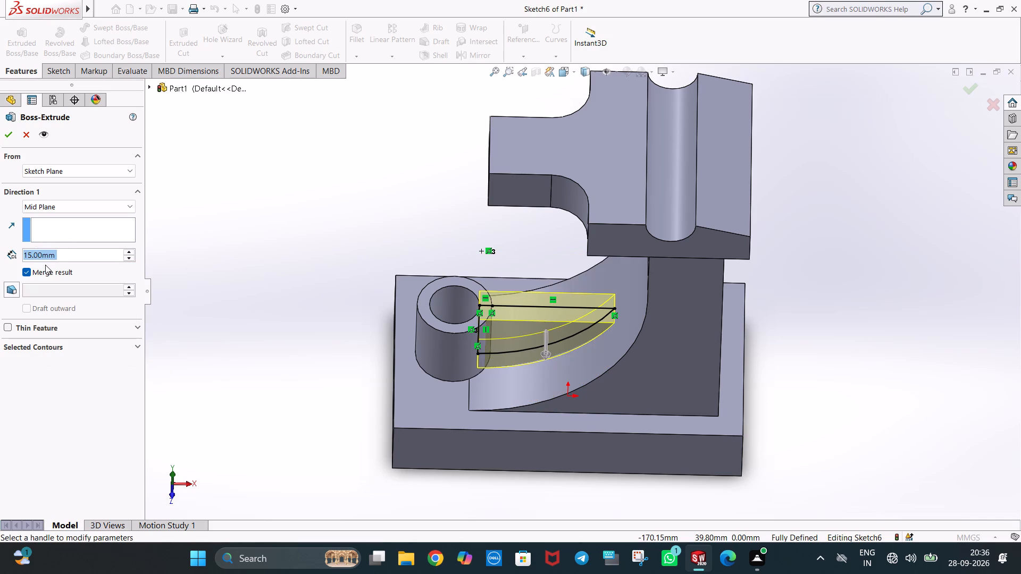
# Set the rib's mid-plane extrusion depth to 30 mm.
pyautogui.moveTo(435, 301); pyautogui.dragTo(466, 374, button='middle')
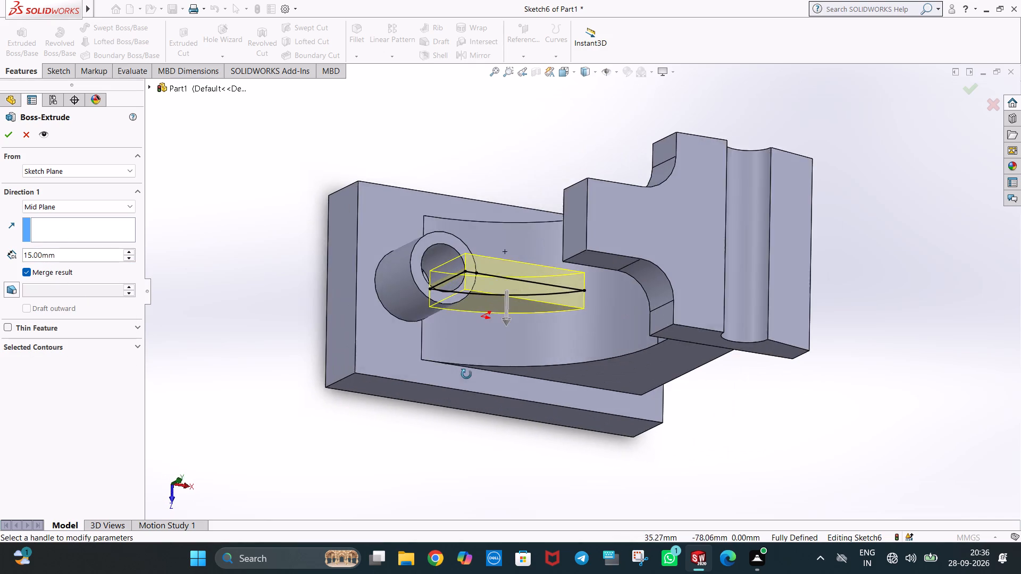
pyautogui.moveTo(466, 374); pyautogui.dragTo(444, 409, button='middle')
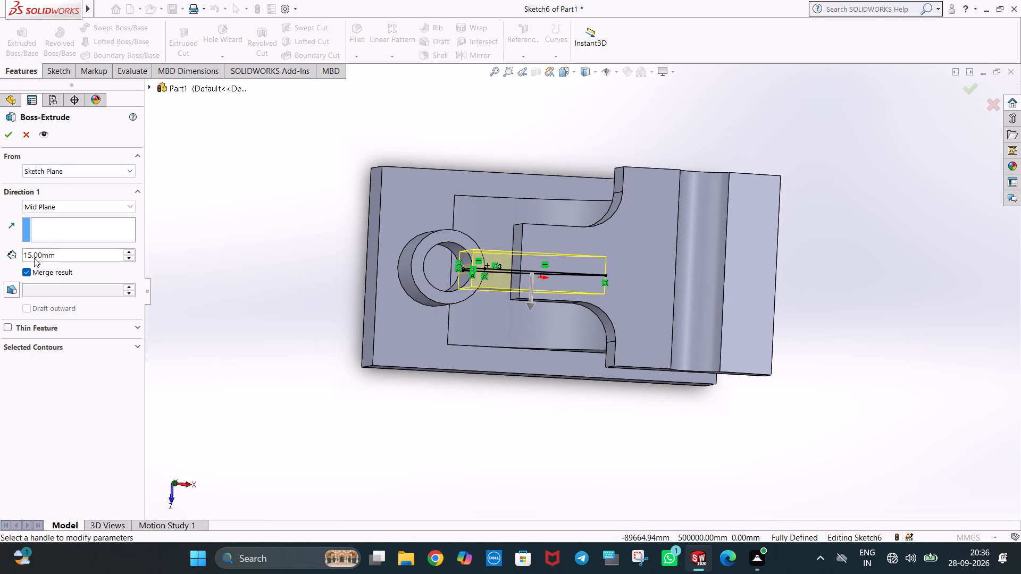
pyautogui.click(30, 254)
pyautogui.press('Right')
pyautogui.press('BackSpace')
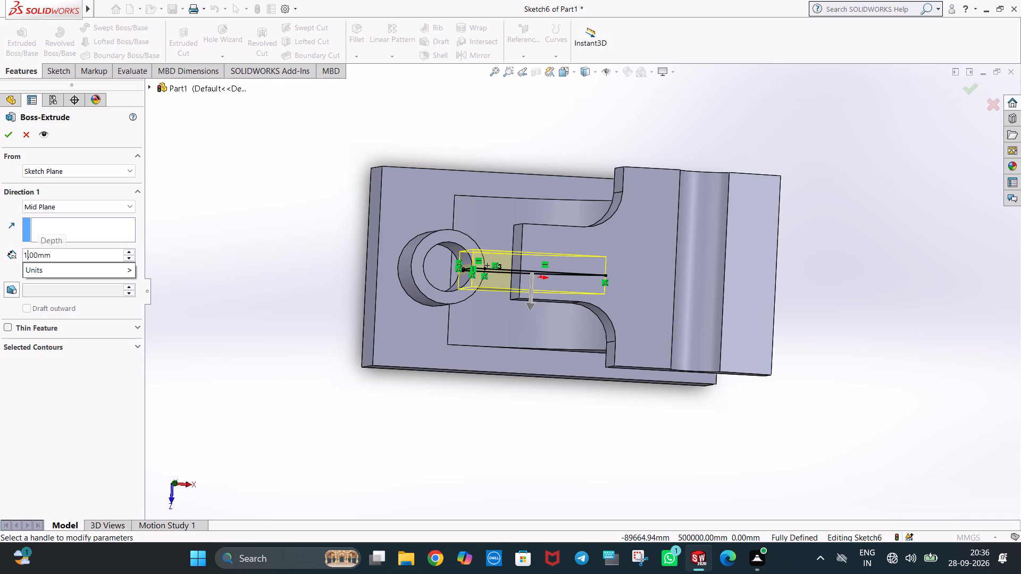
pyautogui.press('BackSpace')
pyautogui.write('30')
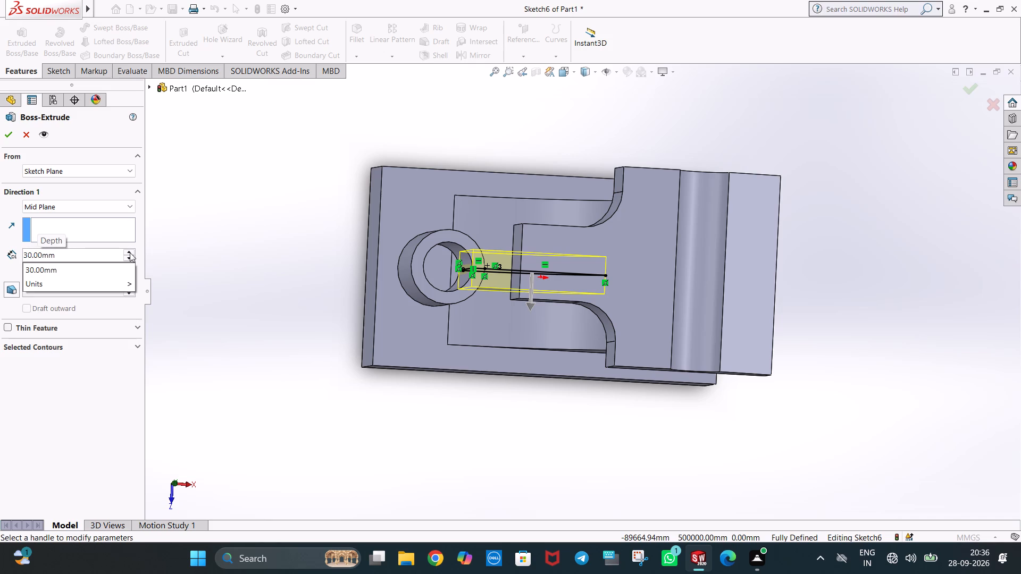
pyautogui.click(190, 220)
# Examine the rib extrusion preview from several angles, comparing its width with the hollow boss and the curved web.
pyautogui.moveTo(447, 252); pyautogui.dragTo(471, 347, button='middle')
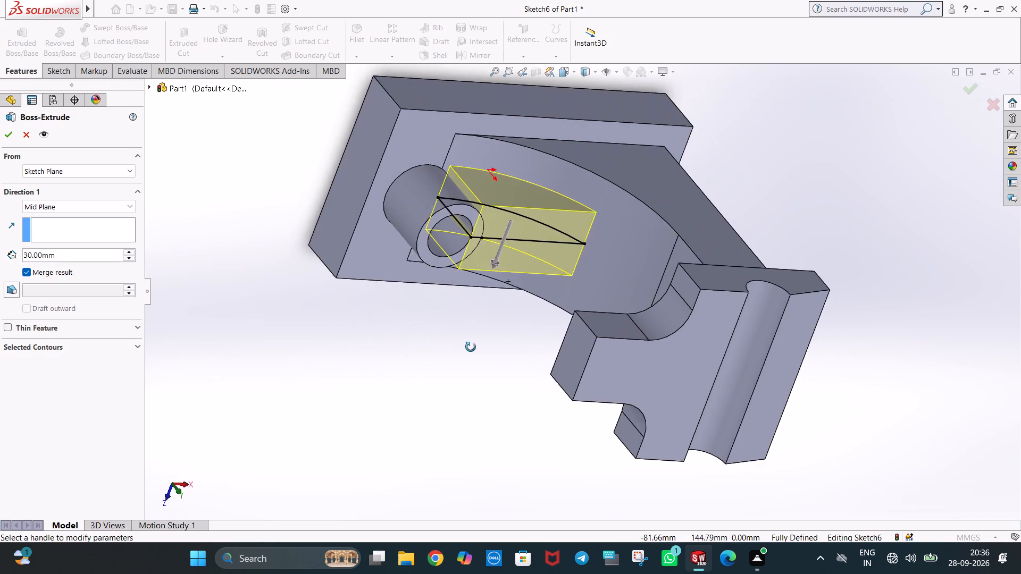
pyautogui.moveTo(471, 347); pyautogui.dragTo(474, 194, button='middle')
pyautogui.moveTo(462, 313); pyautogui.dragTo(480, 205, button='middle')
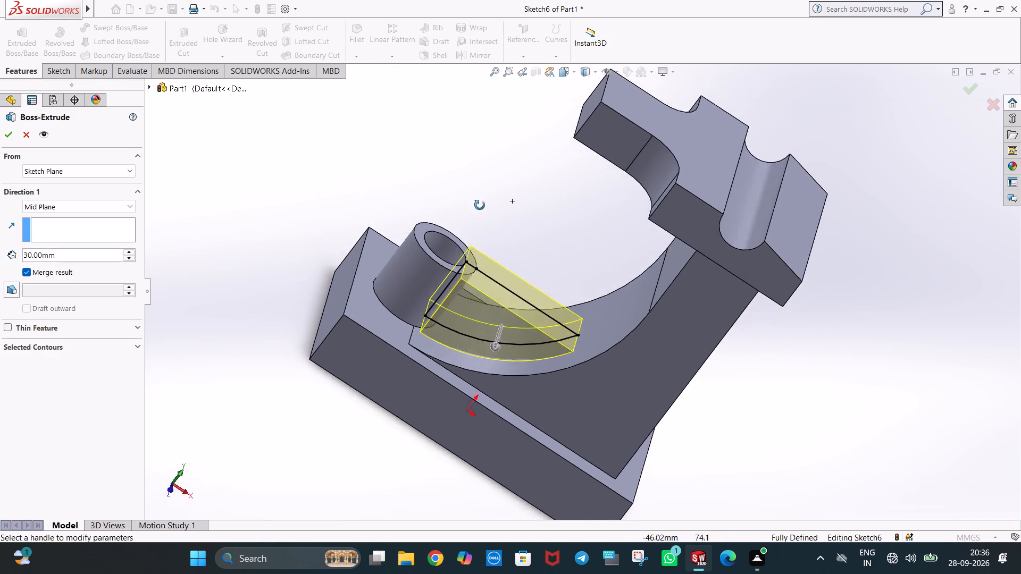
pyautogui.moveTo(480, 205); pyautogui.dragTo(554, 267, button='middle')
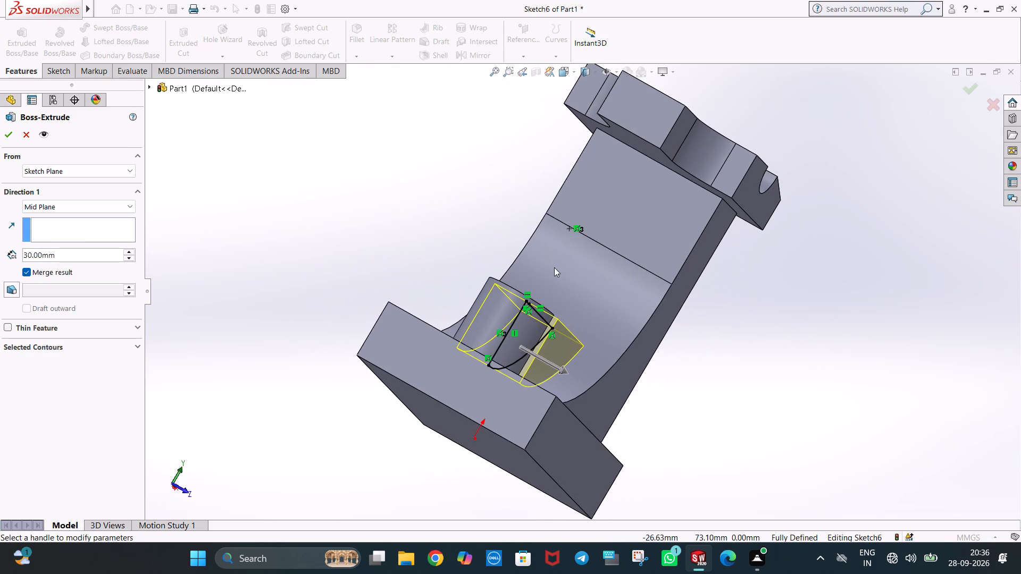
pyautogui.hotkey('ctrl', '1')
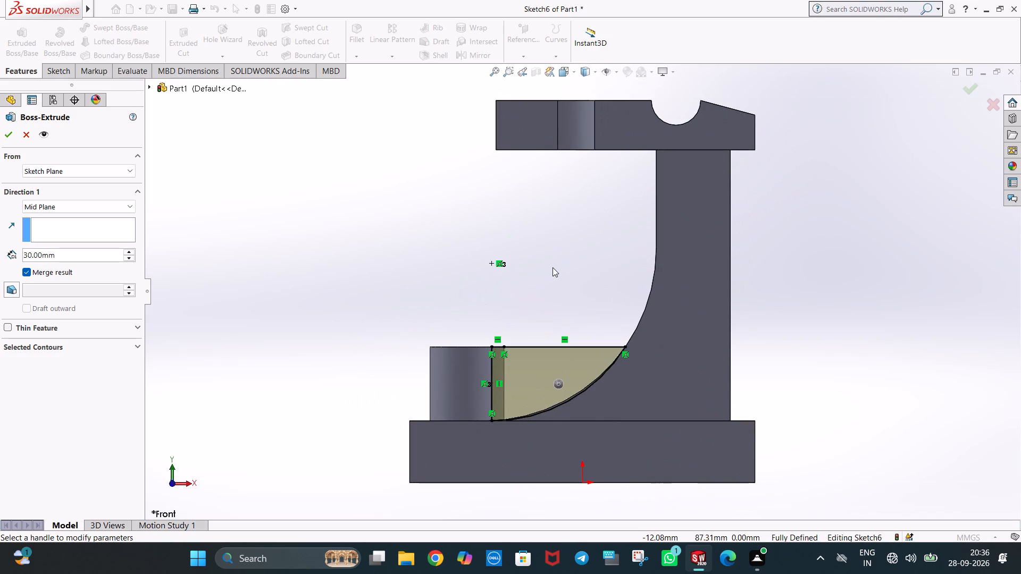
pyautogui.hotkey('ctrl', '4')
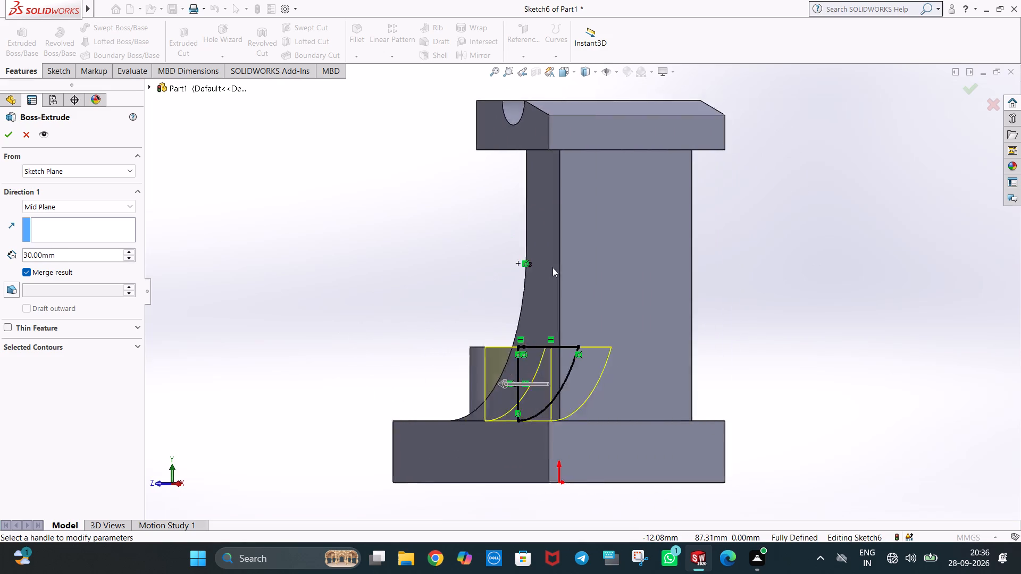
pyautogui.hotkey('ctrl', '3')
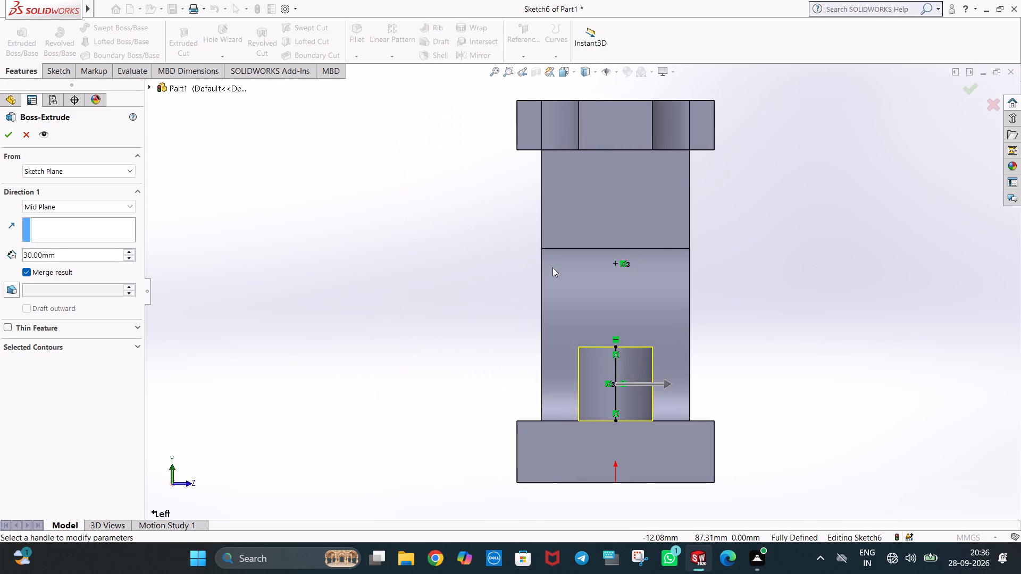
pyautogui.moveTo(412, 343); pyautogui.dragTo(524, 397, button='middle')
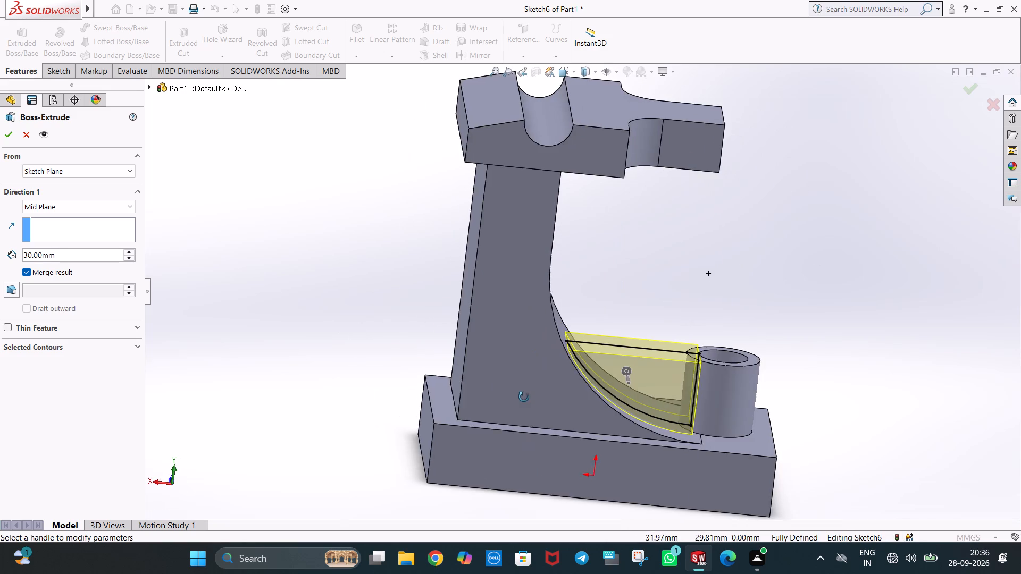
pyautogui.moveTo(524, 397); pyautogui.dragTo(483, 400, button='middle')
pyautogui.moveTo(873, 315); pyautogui.dragTo(809, 425, button='middle')
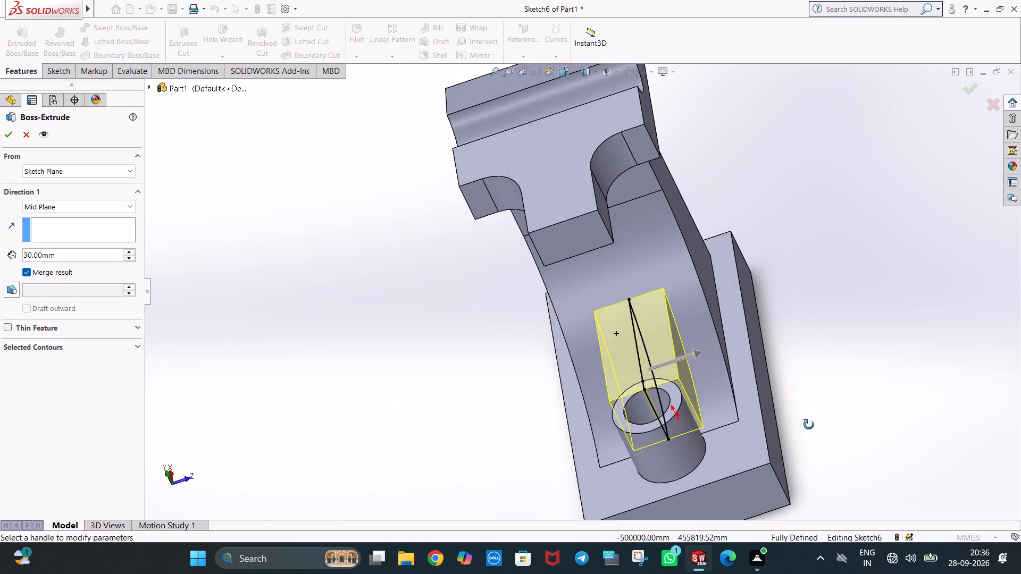
pyautogui.moveTo(809, 425); pyautogui.dragTo(804, 417, button='middle')
pyautogui.moveTo(673, 360); pyautogui.dragTo(698, 442, button='middle')
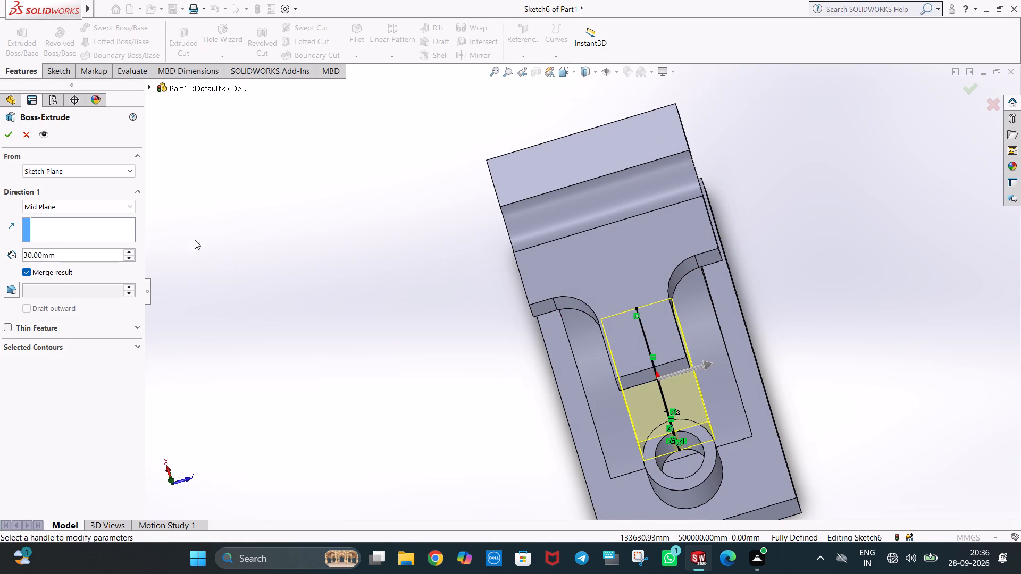
pyautogui.moveTo(530, 279); pyautogui.dragTo(470, 275, button='middle')
pyautogui.hotkey('ctrl', '1')
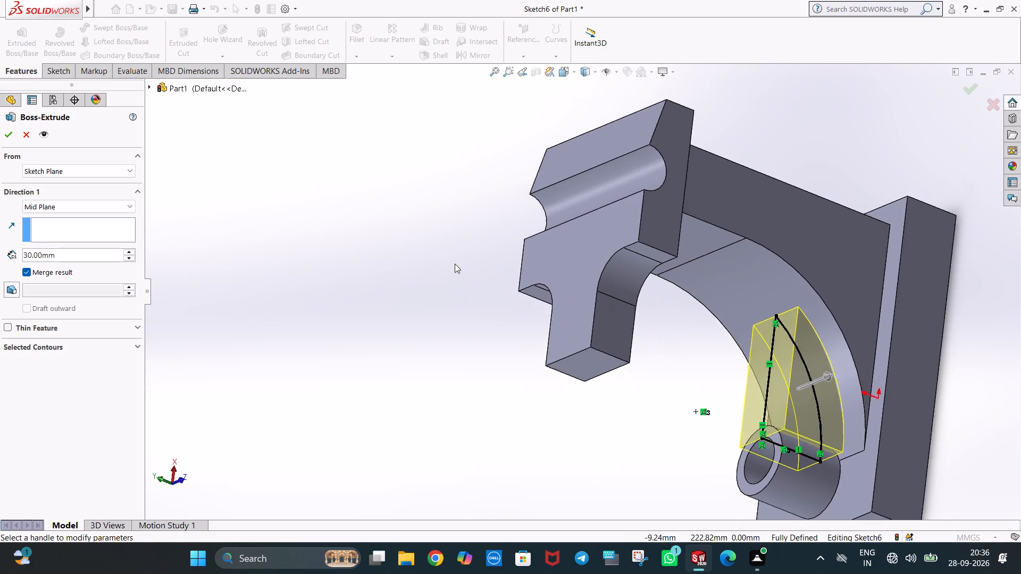
pyautogui.hotkey('ctrl', '7')
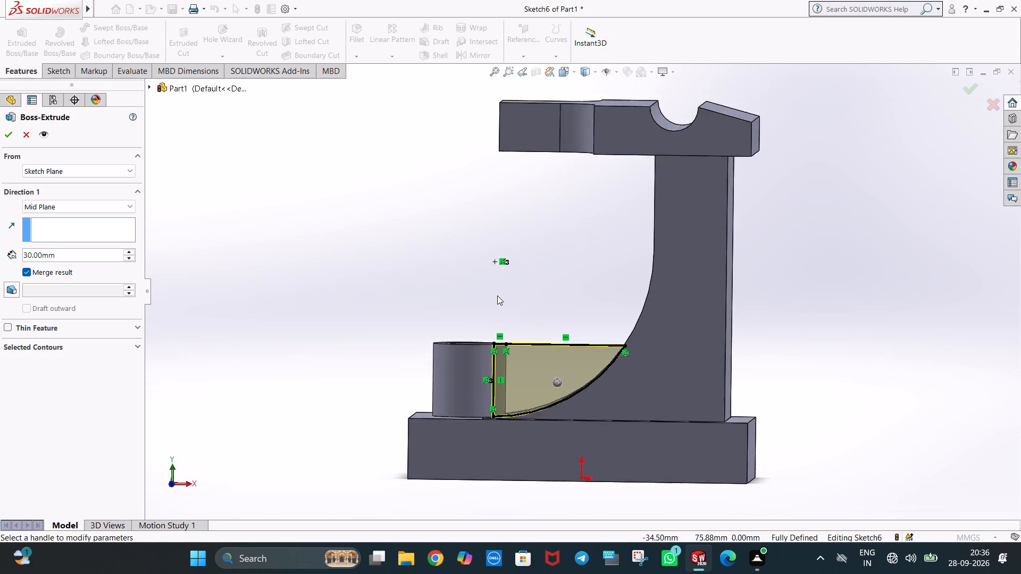
pyautogui.moveTo(504, 290); pyautogui.dragTo(514, 387, button='middle')
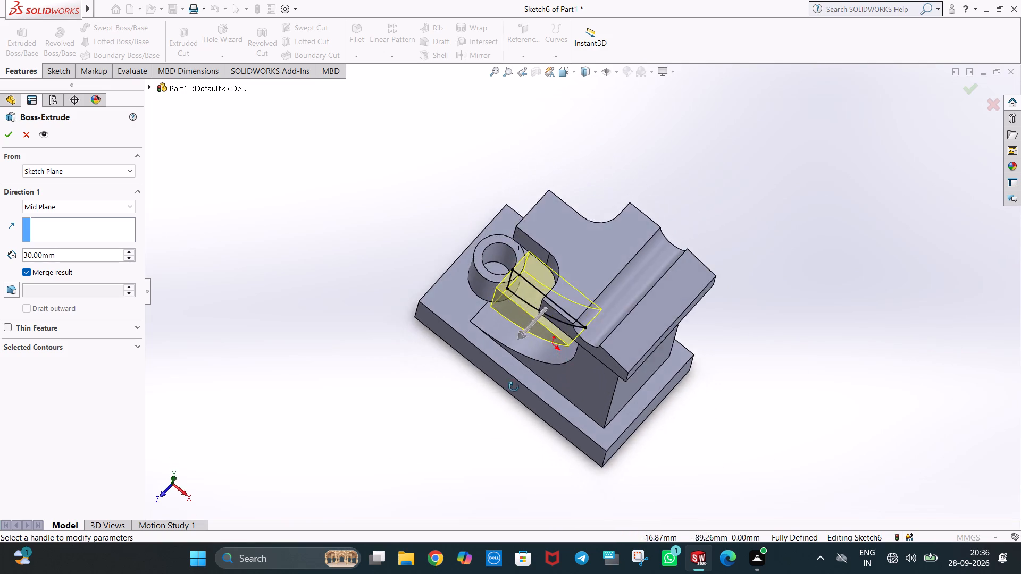
pyautogui.moveTo(514, 387); pyautogui.dragTo(491, 443, button='middle')
pyautogui.moveTo(517, 316); pyautogui.dragTo(550, 320, button='middle')
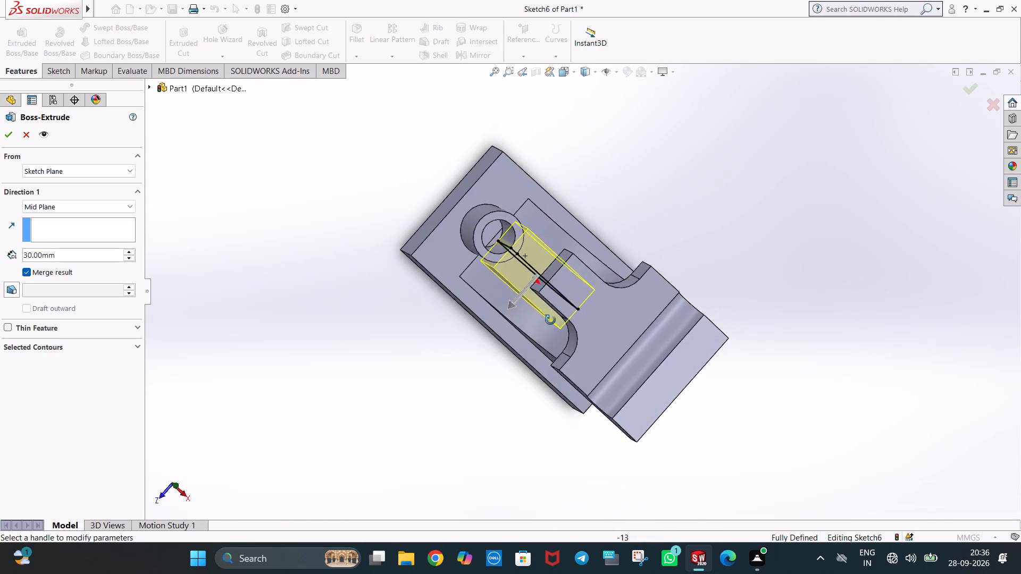
pyautogui.moveTo(550, 320); pyautogui.dragTo(541, 287, button='middle')
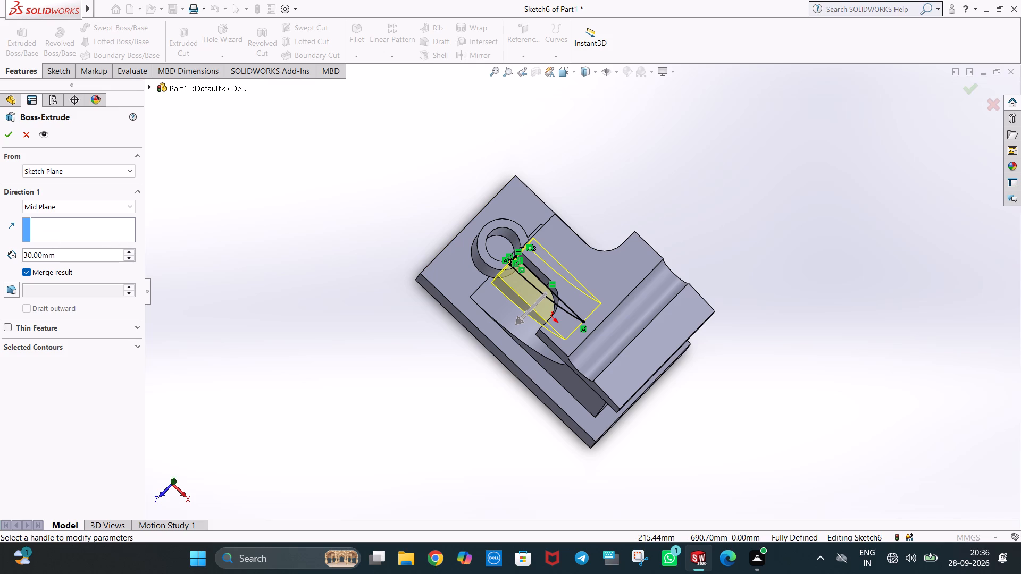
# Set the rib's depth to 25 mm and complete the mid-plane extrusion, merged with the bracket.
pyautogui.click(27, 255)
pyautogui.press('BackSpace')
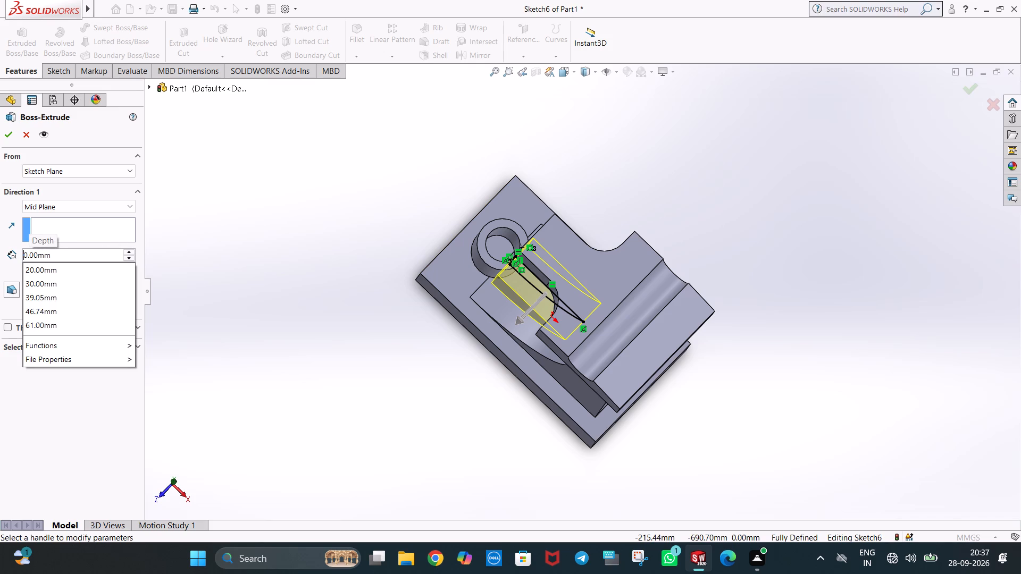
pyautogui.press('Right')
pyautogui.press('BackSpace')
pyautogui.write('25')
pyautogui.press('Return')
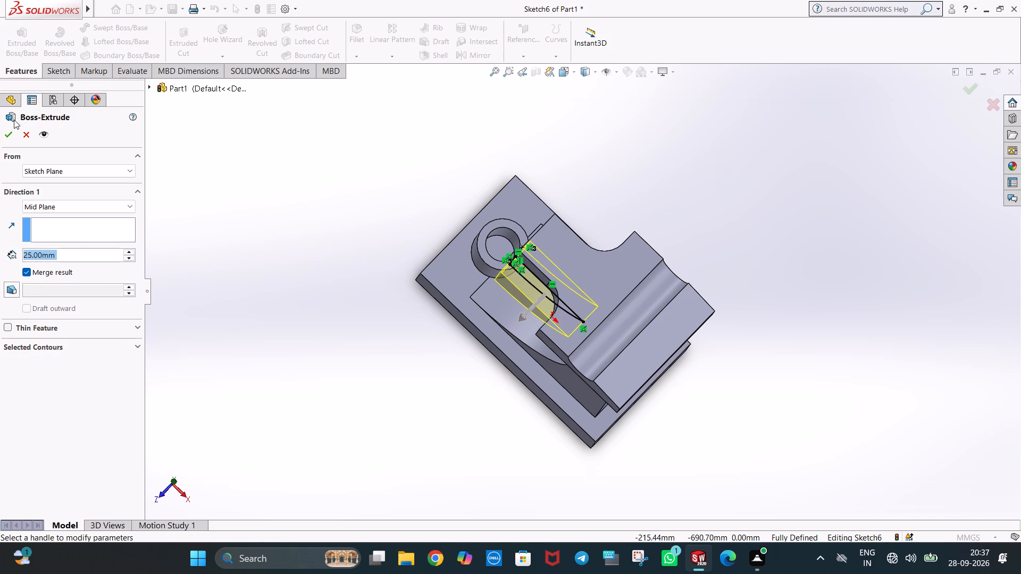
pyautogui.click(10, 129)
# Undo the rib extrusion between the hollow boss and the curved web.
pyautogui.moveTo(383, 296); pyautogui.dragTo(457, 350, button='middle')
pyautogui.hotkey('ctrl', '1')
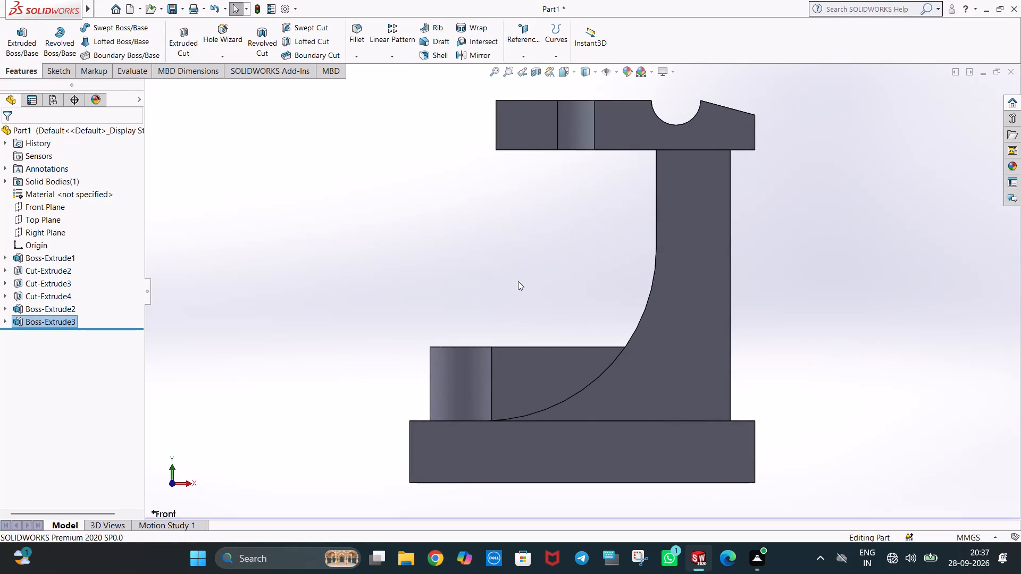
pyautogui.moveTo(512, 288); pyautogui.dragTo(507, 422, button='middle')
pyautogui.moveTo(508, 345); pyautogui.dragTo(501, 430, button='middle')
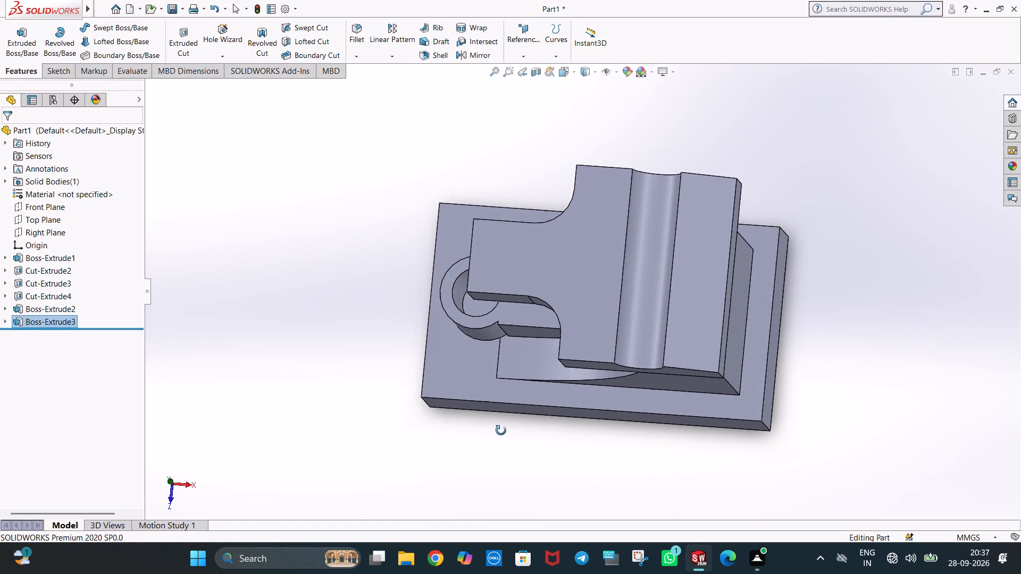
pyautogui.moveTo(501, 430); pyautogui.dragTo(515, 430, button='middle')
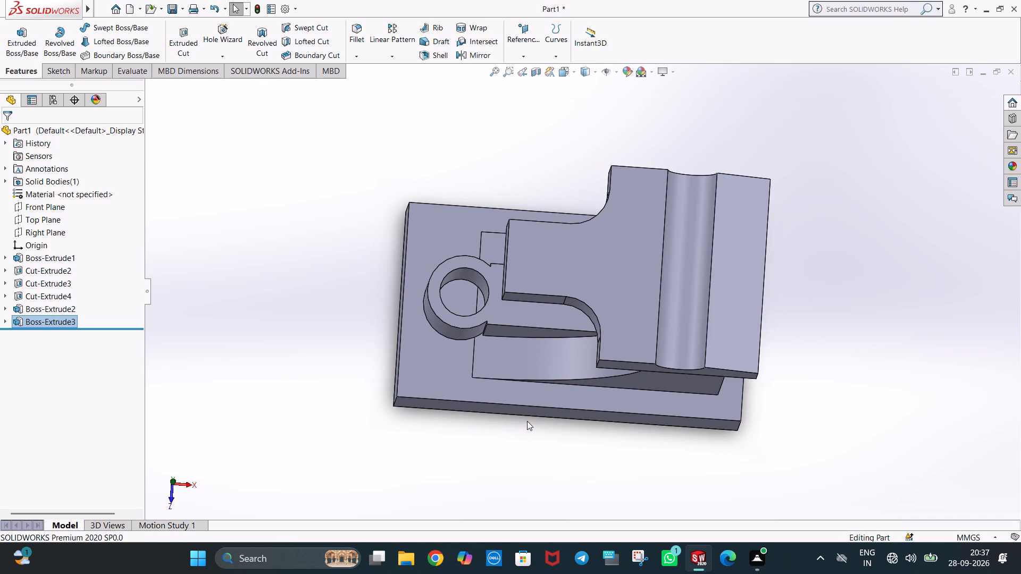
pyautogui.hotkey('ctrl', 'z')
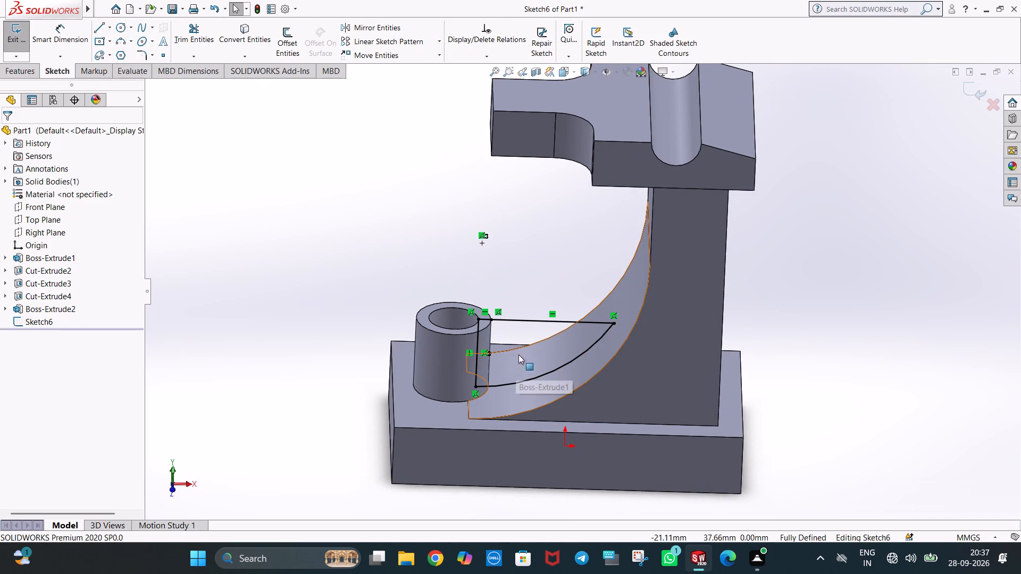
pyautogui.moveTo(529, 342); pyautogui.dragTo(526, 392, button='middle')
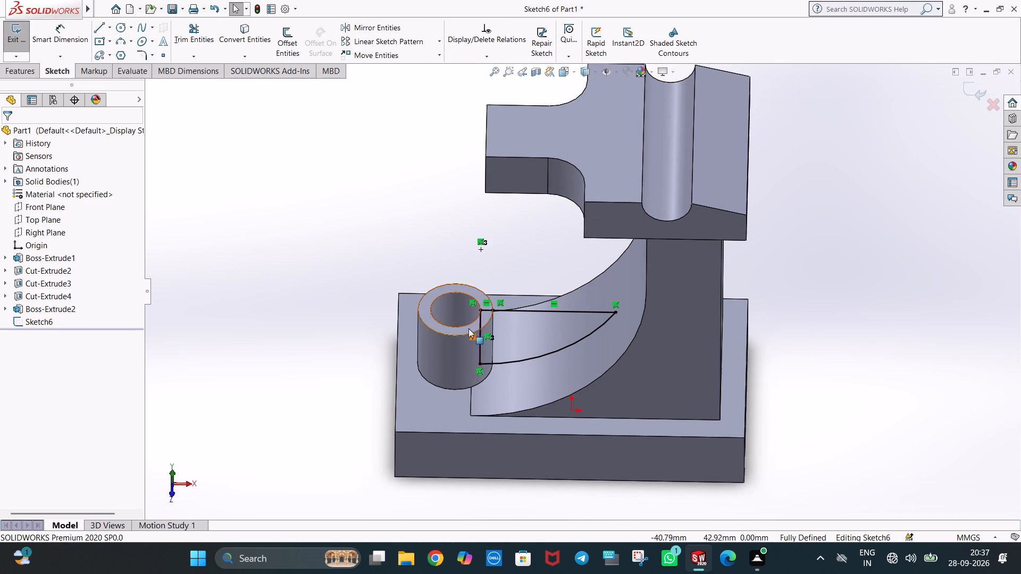
# Delete the rib sketch's short horizontal line across the boss wall and its vertical line inside the boss.
pyautogui.click(485, 309)
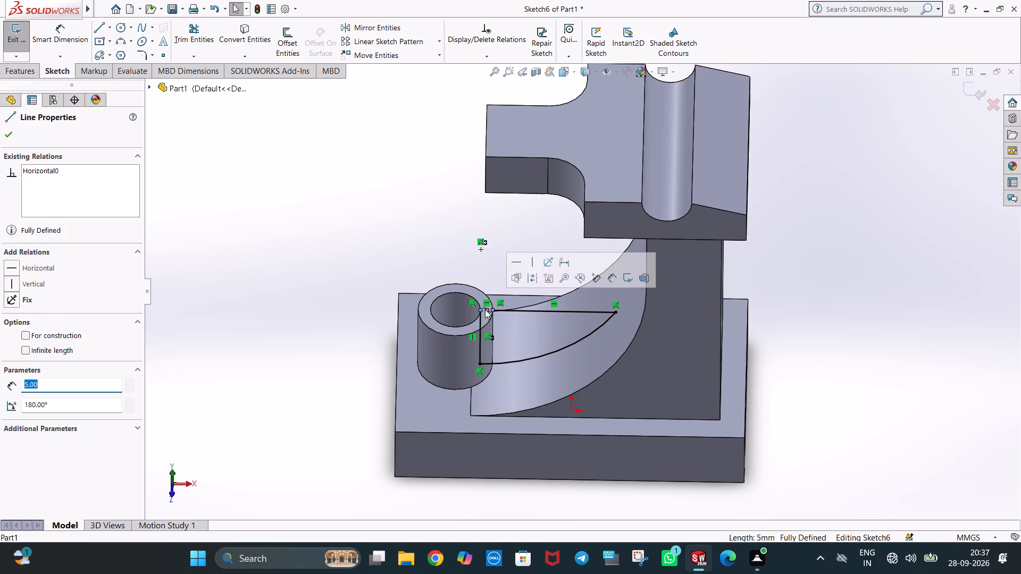
pyautogui.press('Delete')
pyautogui.click(481, 336)
pyautogui.press('Delete')
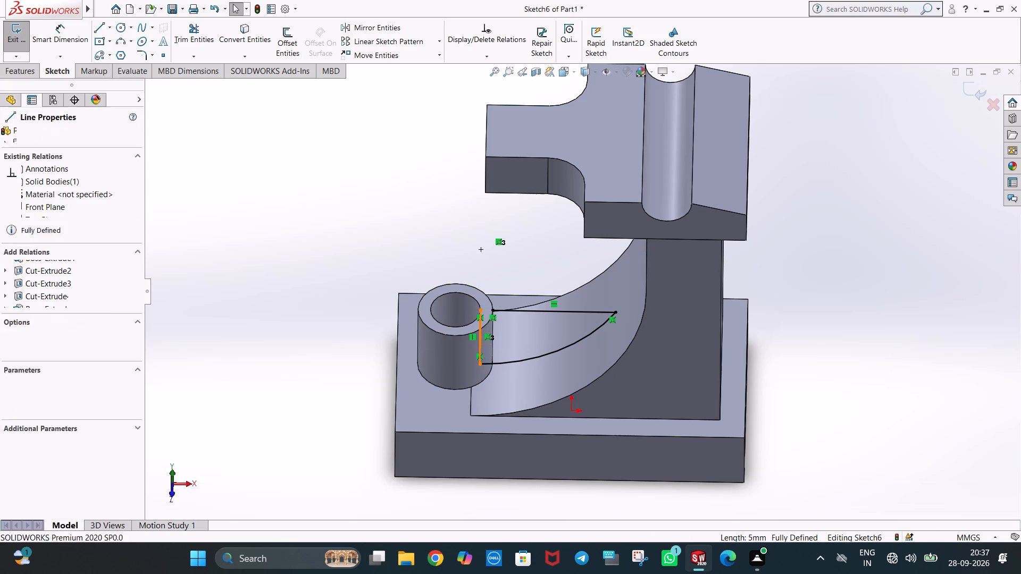
# Extend the rib sketch's top line about 15 mm to the boss centre, and add a vertical line about 32 mm down from there.
pyautogui.click(103, 26)
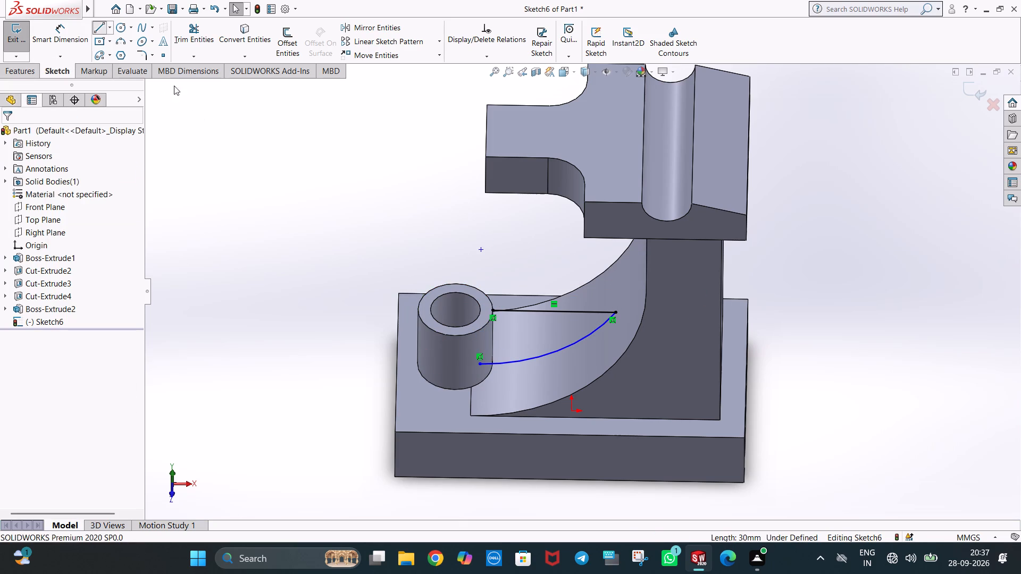
pyautogui.click(493, 311)
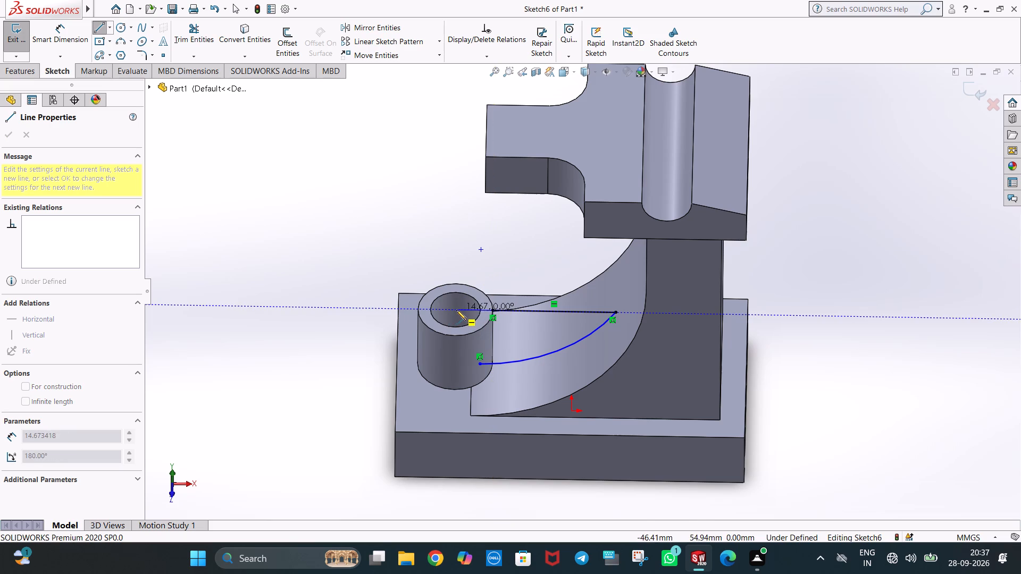
pyautogui.click(456, 310)
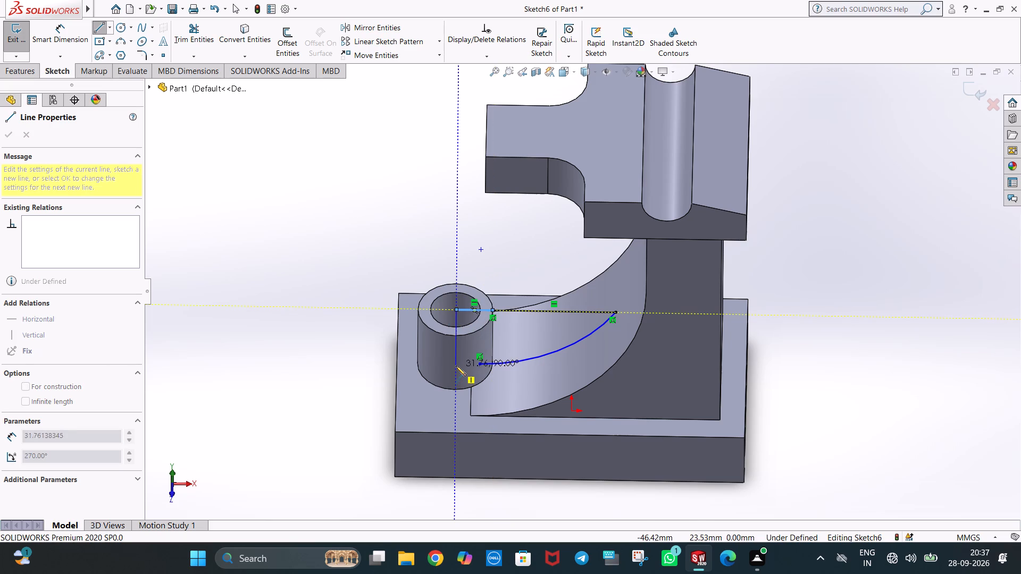
pyautogui.moveTo(456, 366); pyautogui.dragTo(465, 268, button='middle')
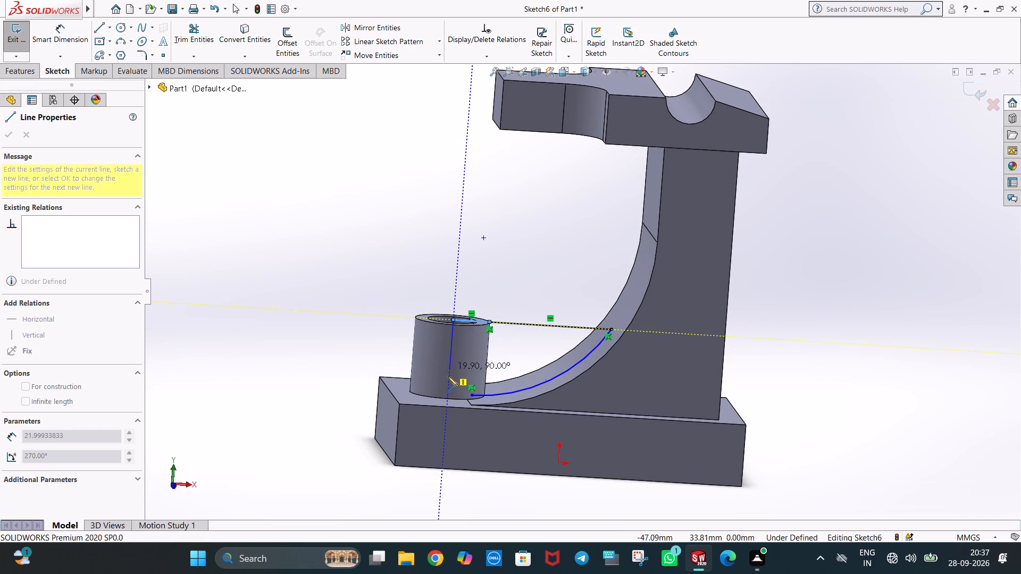
pyautogui.middleClick(452, 398)
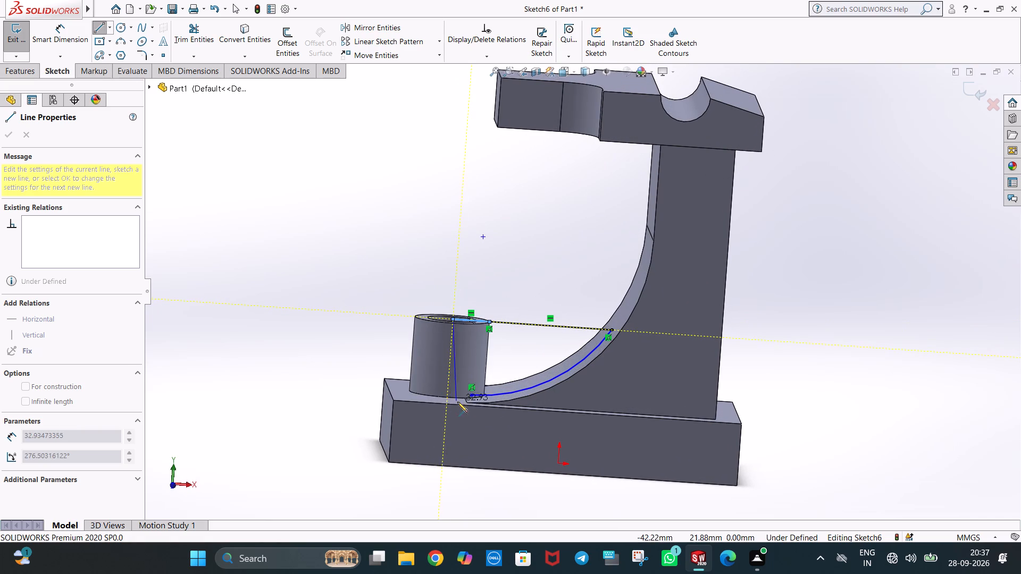
pyautogui.click(448, 399)
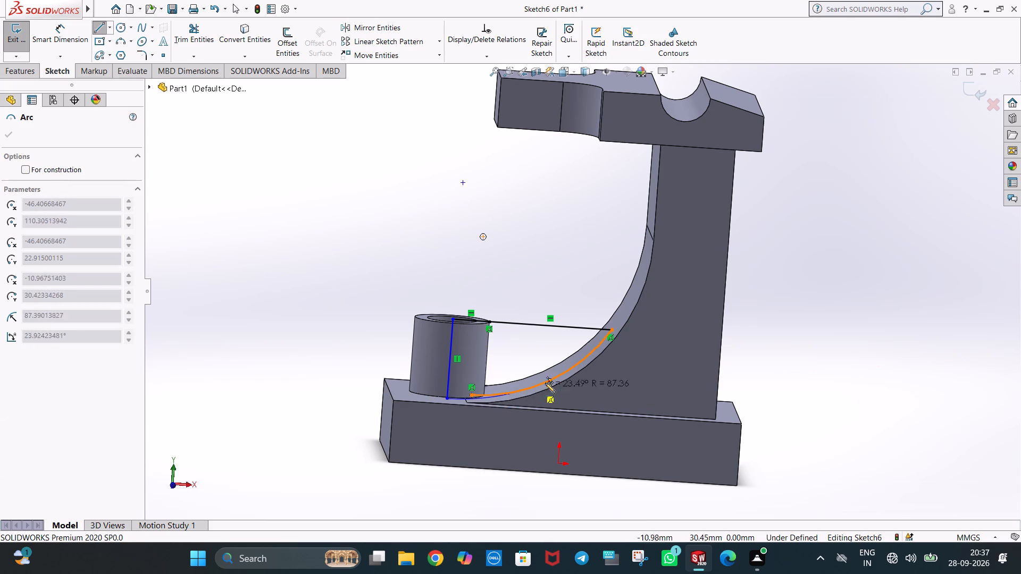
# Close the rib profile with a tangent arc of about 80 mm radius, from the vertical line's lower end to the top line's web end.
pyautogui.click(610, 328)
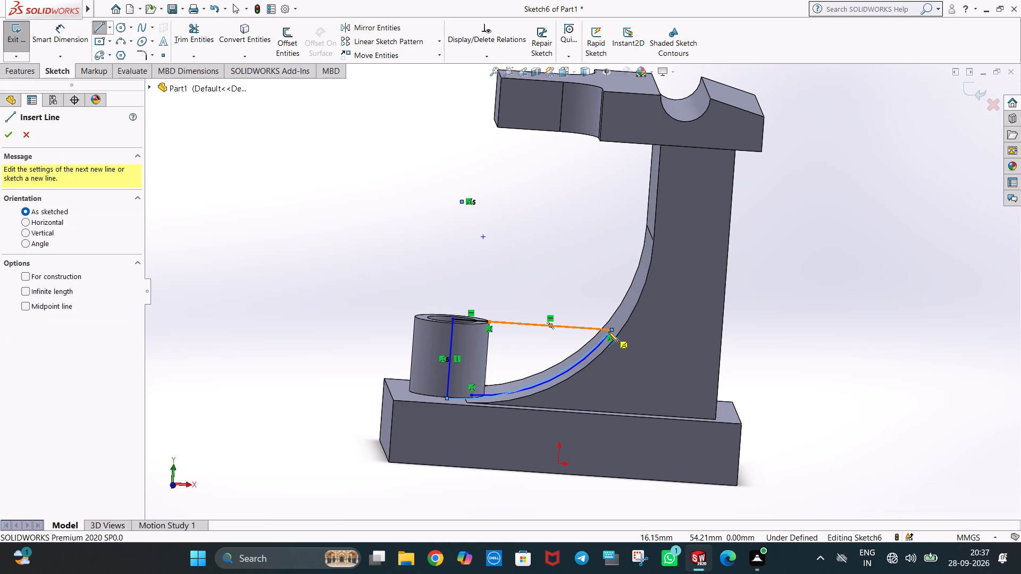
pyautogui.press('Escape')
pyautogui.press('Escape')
# Delete the original rib arc that starts at the boss's inner wall.
pyautogui.moveTo(542, 384); pyautogui.dragTo(523, 425, button='middle')
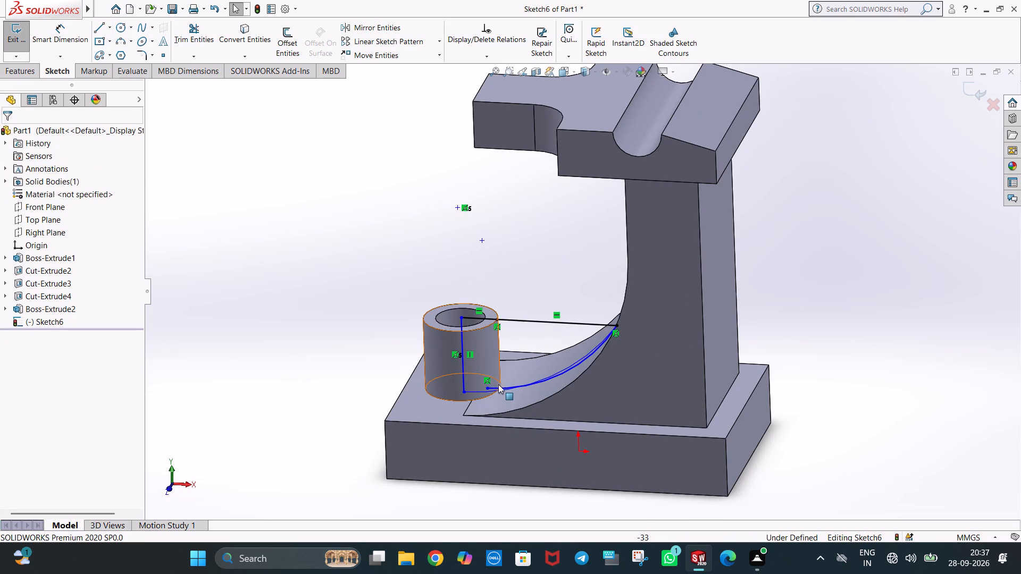
pyautogui.click(508, 389)
pyautogui.press('Delete')
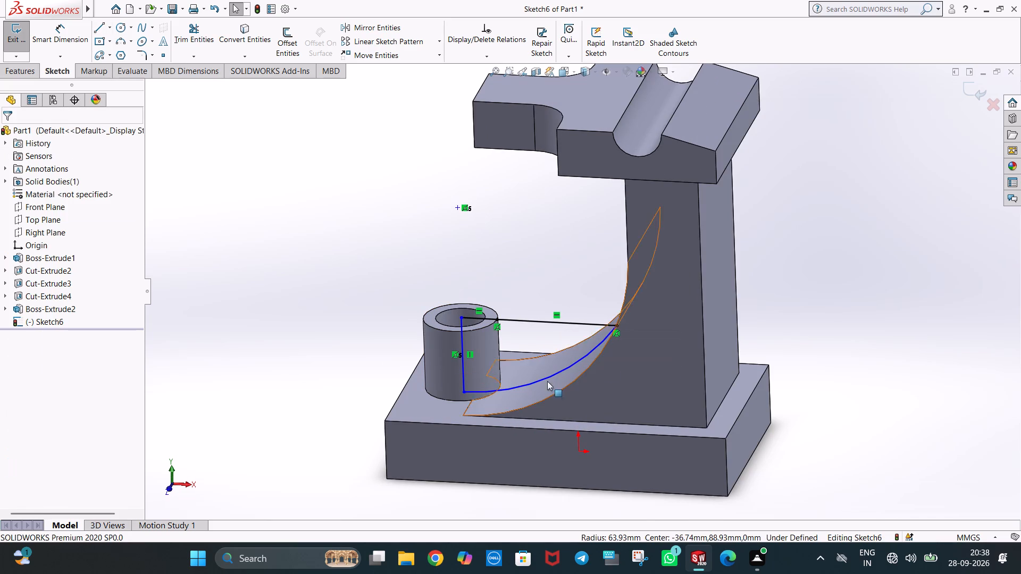
# Set the length of the rib sketch's vertical line at the boss centre to 30 mm.
pyautogui.moveTo(604, 365); pyautogui.dragTo(610, 350, button='middle')
pyautogui.hotkey('ctrl', '1')
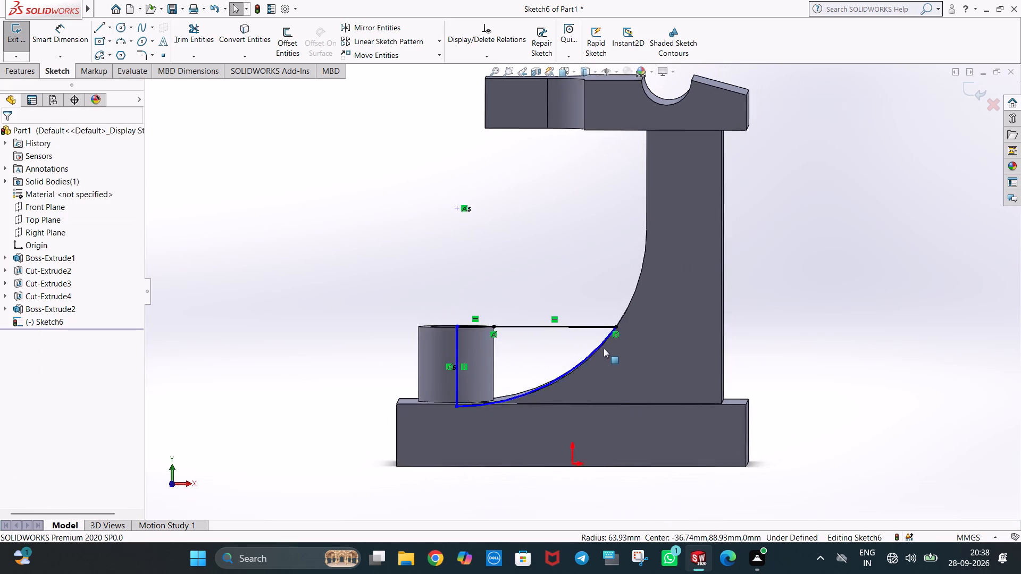
pyautogui.scroll(-3, 487, 435)
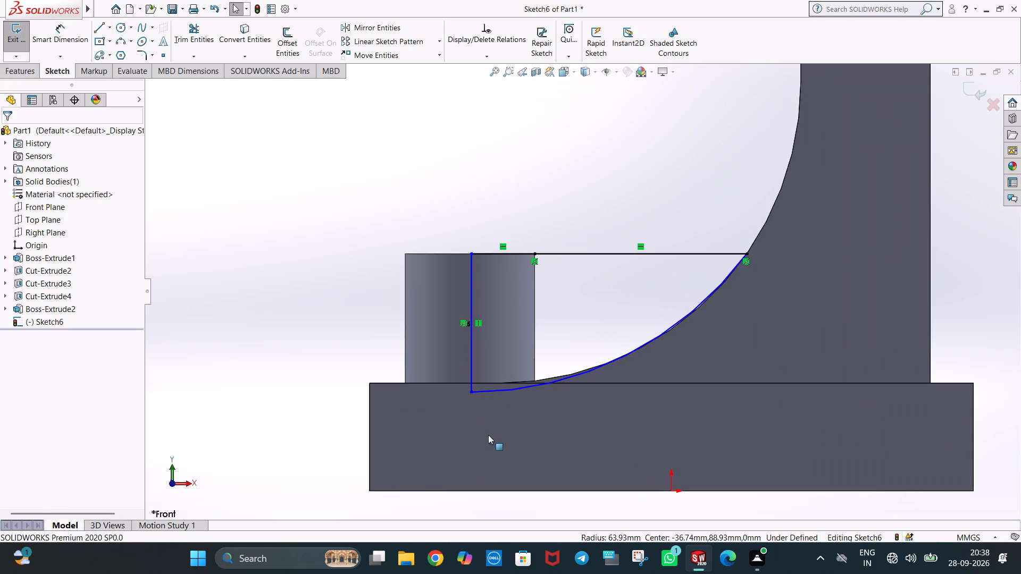
pyautogui.click(470, 357)
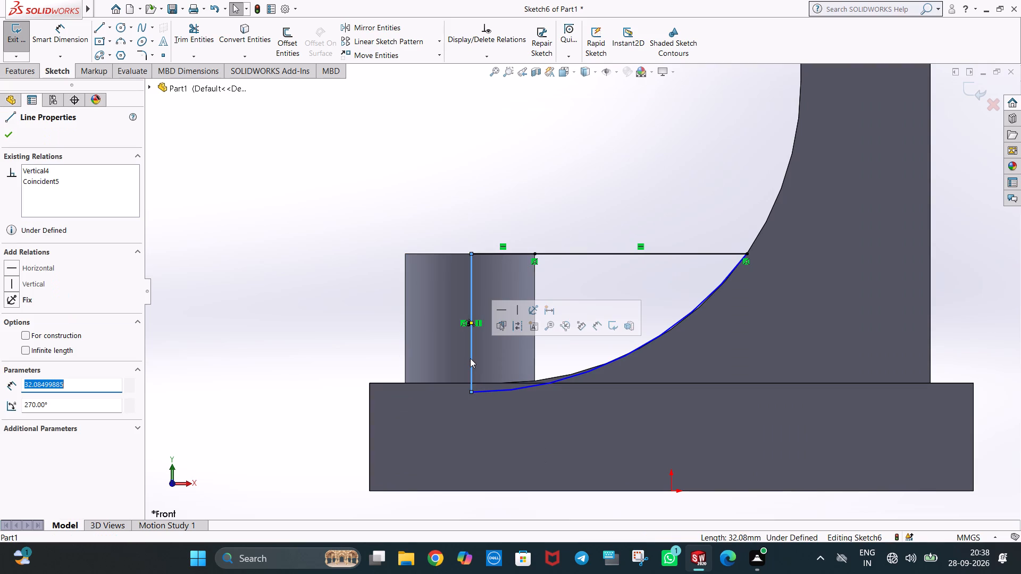
pyautogui.write('30')
pyautogui.press('Return')
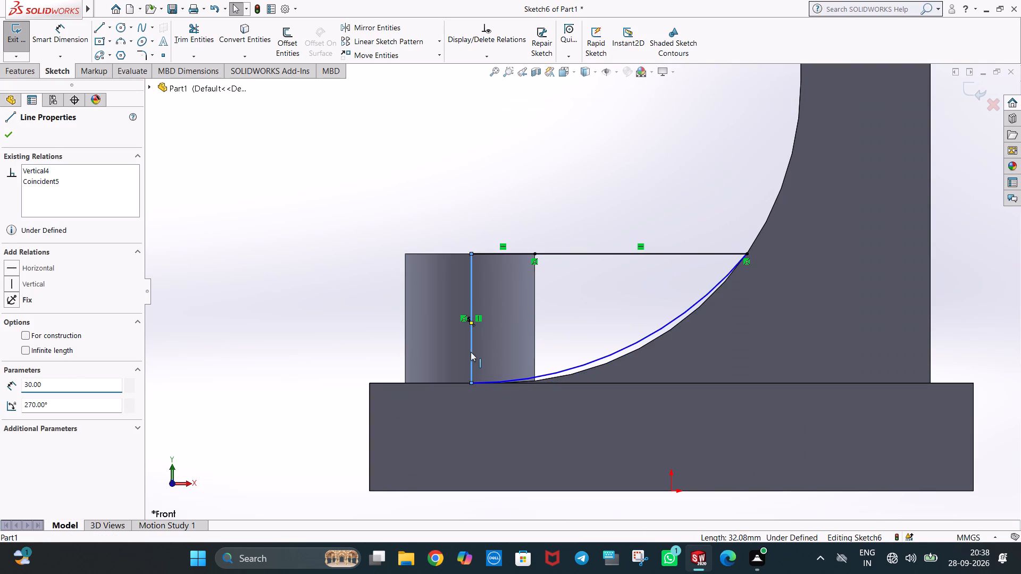
pyautogui.click(488, 176)
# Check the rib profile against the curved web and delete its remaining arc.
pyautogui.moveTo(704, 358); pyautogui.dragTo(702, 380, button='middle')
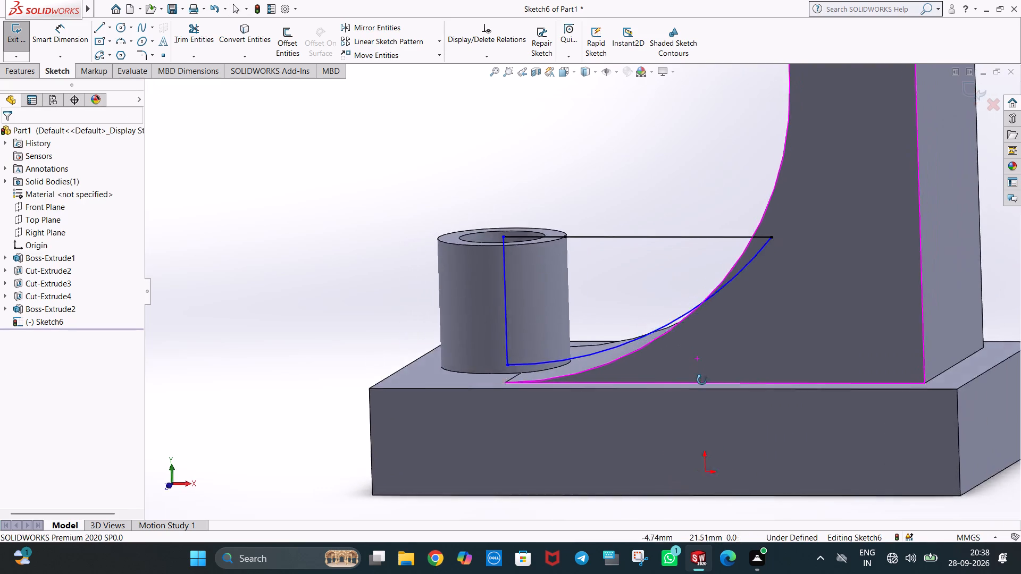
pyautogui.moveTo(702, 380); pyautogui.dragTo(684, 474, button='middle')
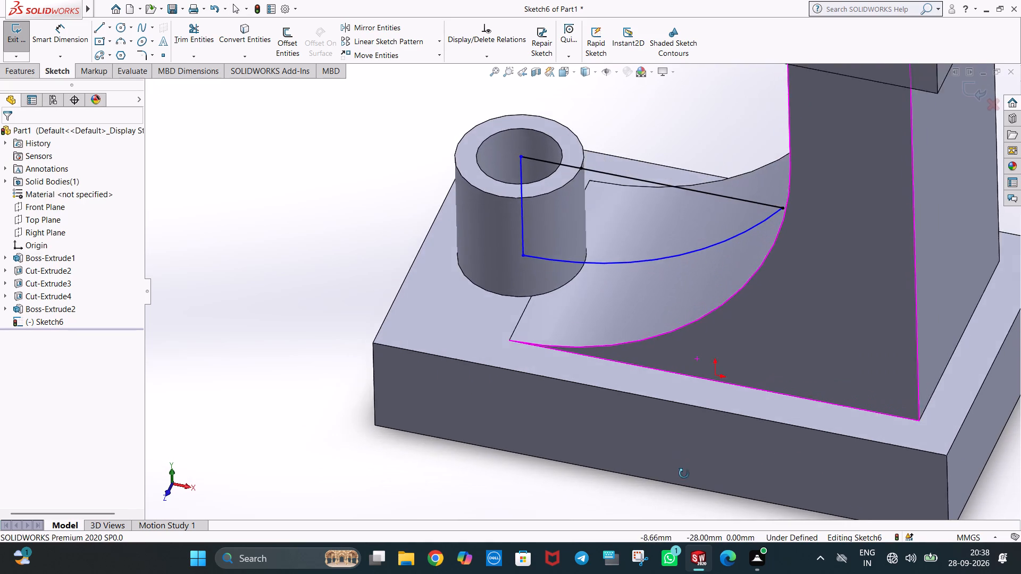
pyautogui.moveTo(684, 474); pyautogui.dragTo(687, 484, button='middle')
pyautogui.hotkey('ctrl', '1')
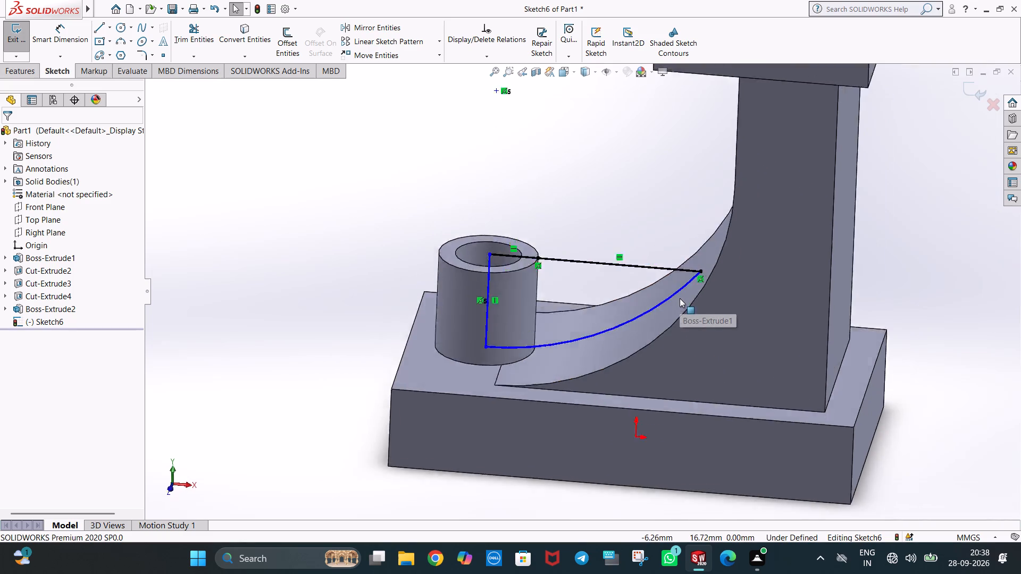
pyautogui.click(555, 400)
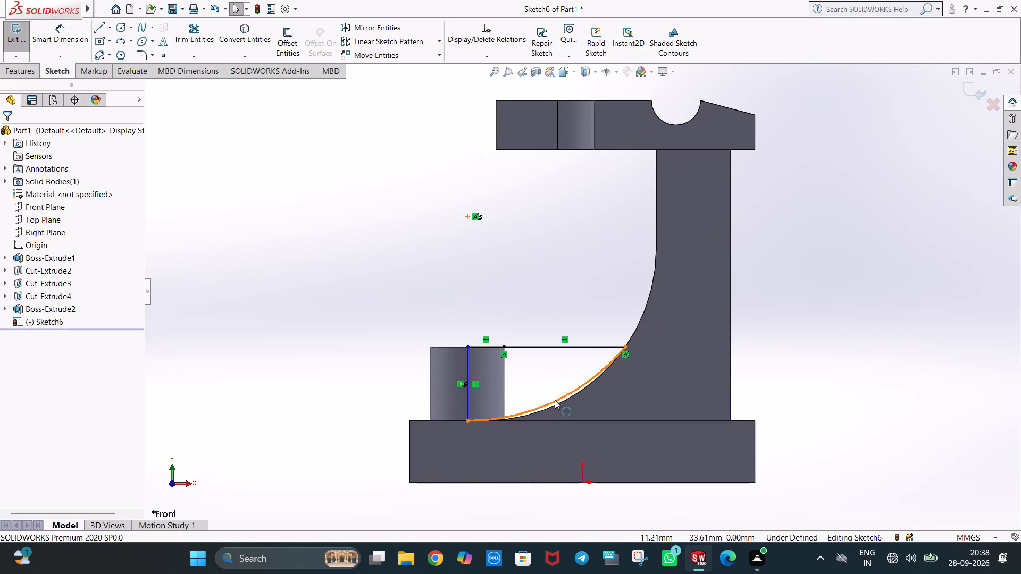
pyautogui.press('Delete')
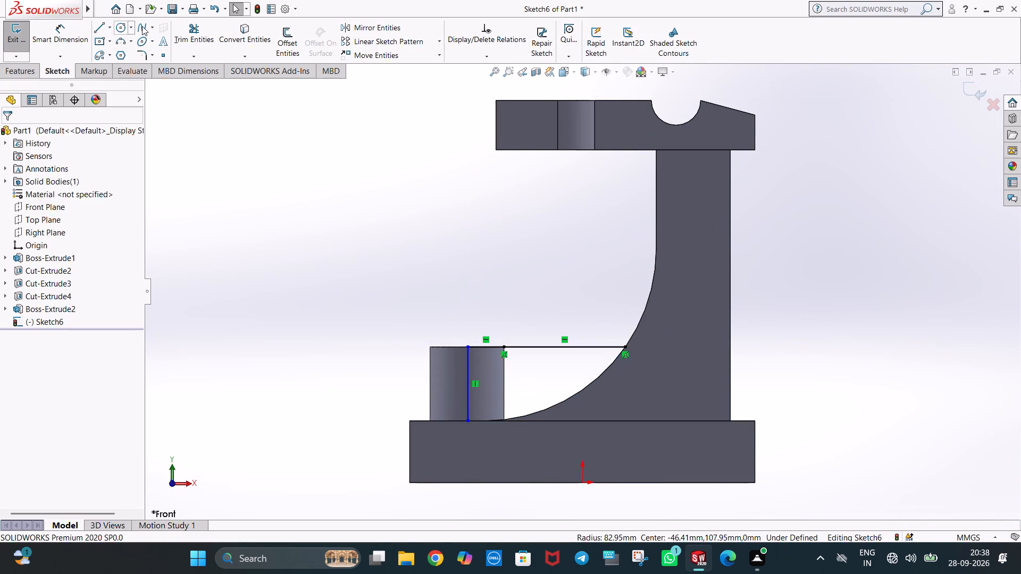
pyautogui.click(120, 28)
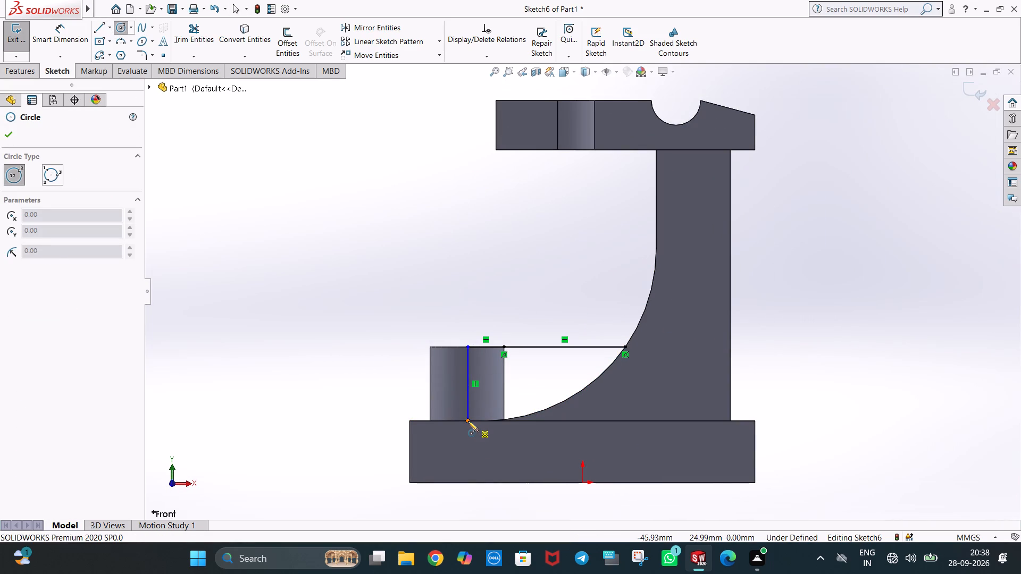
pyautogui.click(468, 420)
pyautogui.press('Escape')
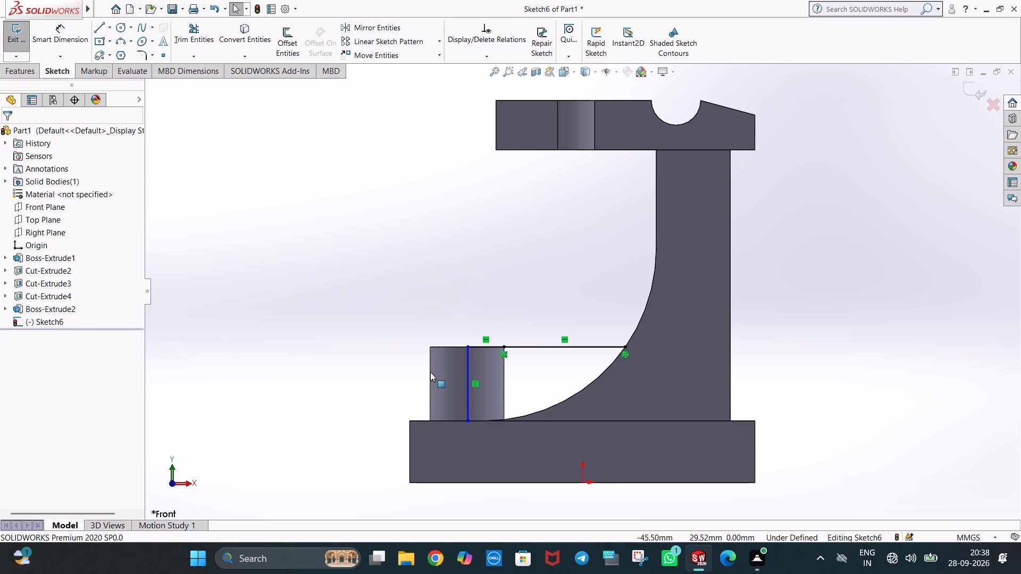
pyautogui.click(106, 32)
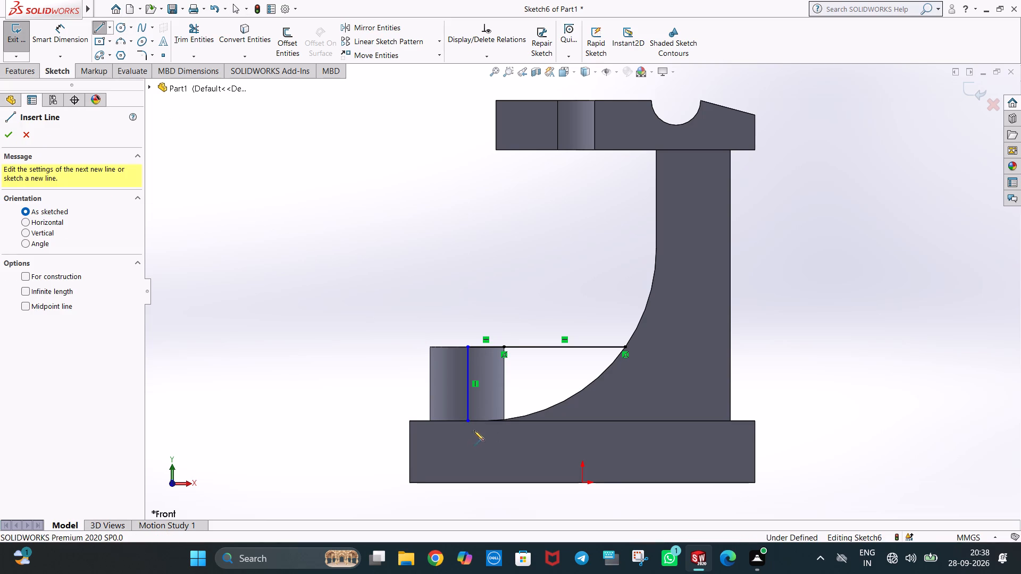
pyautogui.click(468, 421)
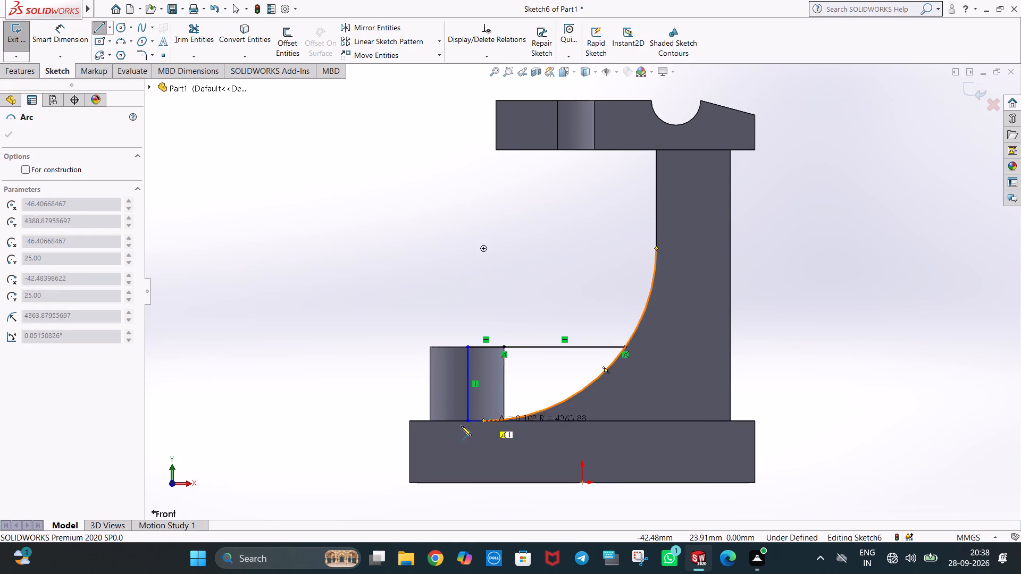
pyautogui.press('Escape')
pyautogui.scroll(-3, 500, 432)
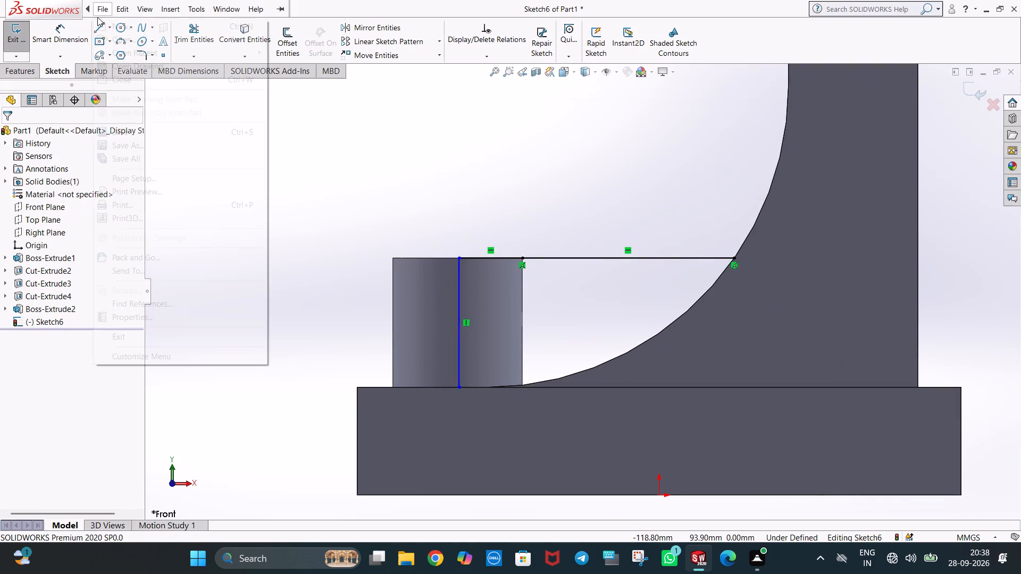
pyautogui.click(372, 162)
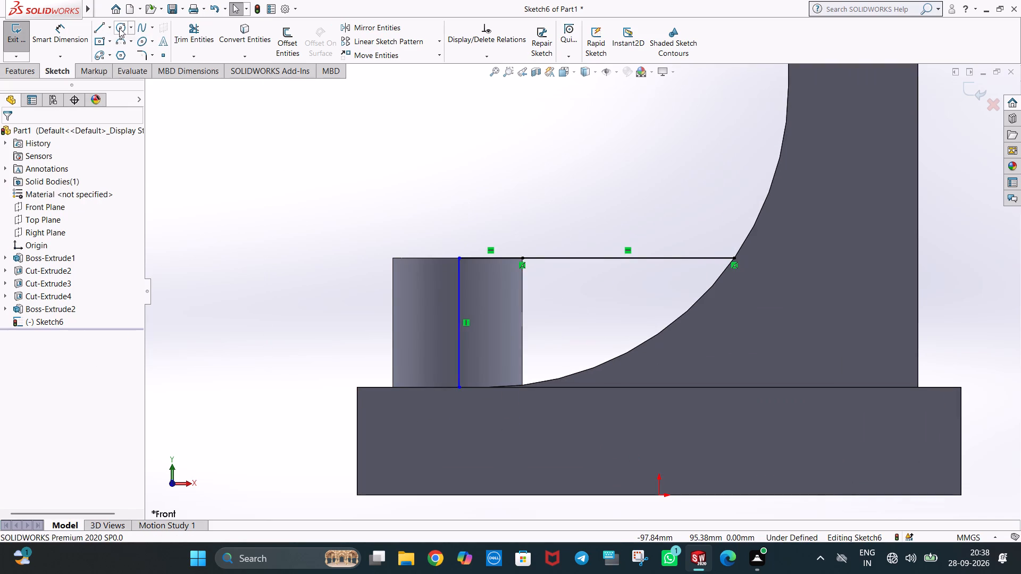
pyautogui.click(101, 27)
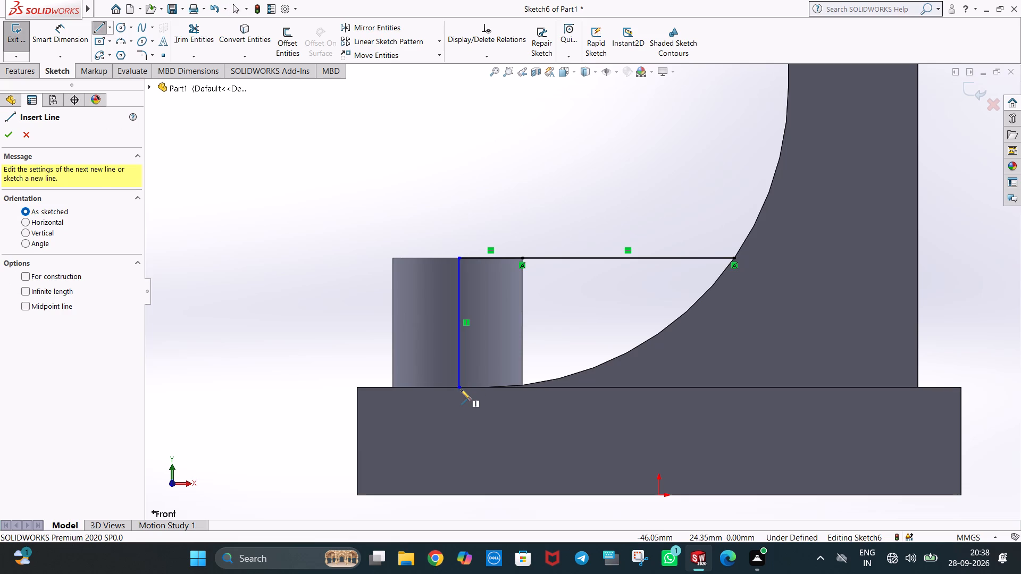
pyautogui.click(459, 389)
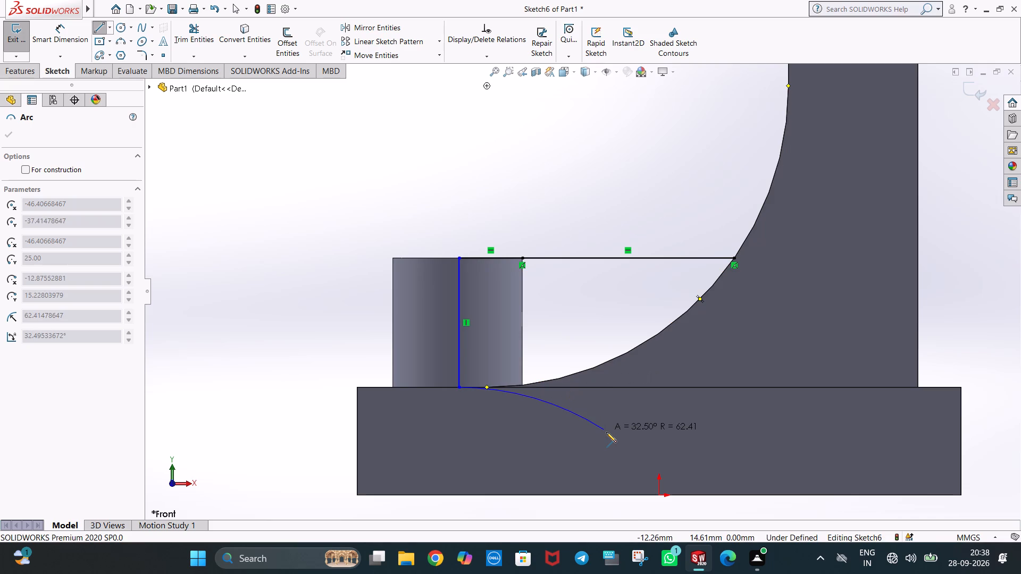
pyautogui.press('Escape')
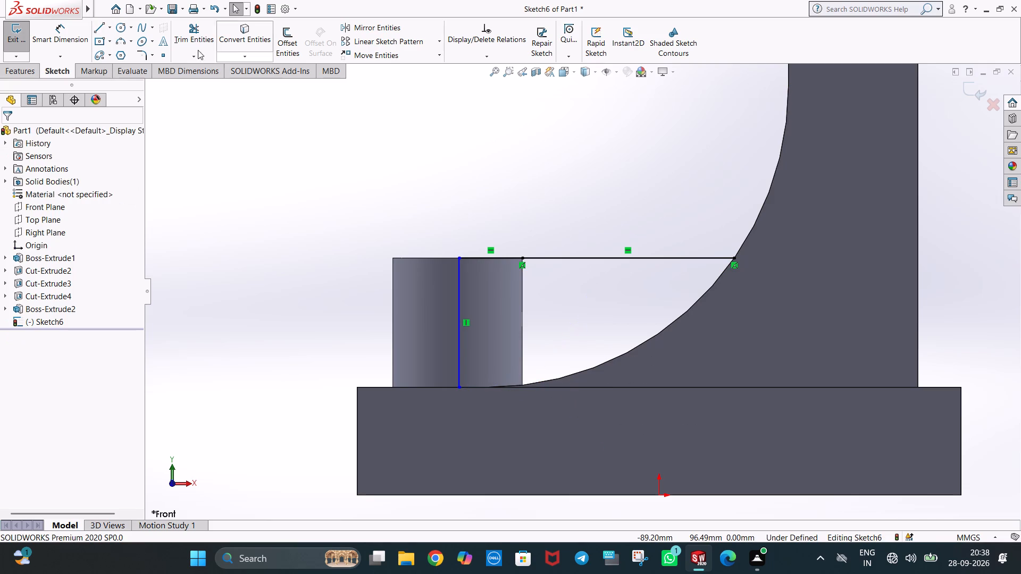
# Sketch a circle centred above the hollow boss, clear of the bracket, and set its radius to 25 mm.
pyautogui.click(120, 25)
pyautogui.click(426, 145)
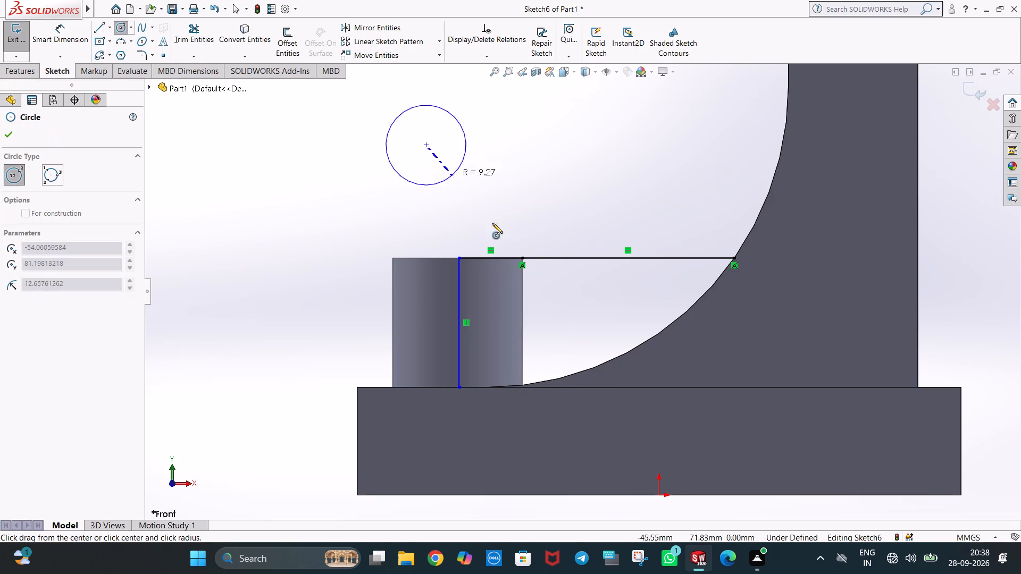
pyautogui.click(527, 272)
pyautogui.write('25')
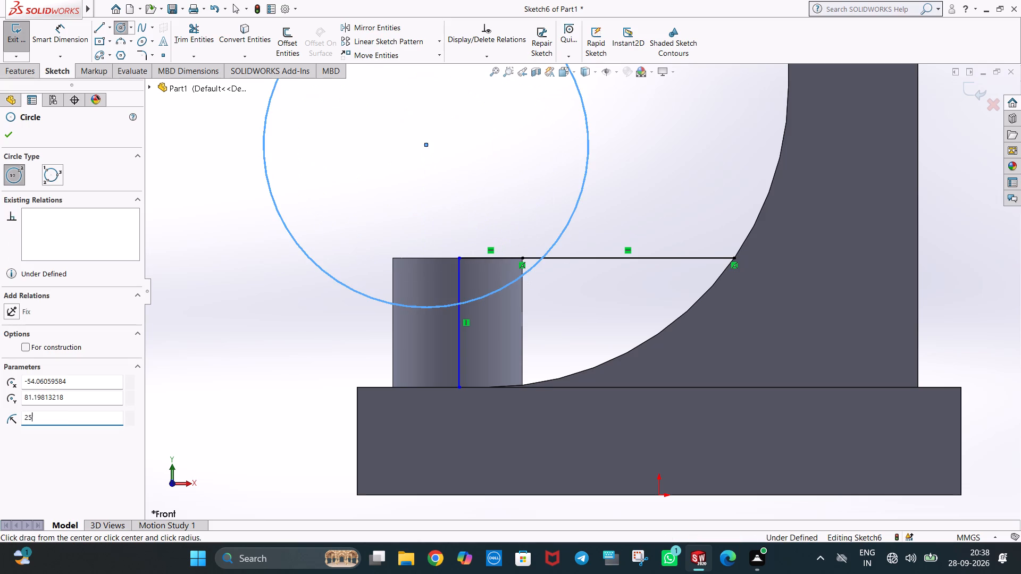
pyautogui.press('Return')
pyautogui.press('Escape')
pyautogui.press('Escape')
pyautogui.click(597, 199)
# Set the radius of the circle above the boss to 70 mm.
pyautogui.scroll(2, 696, 250)
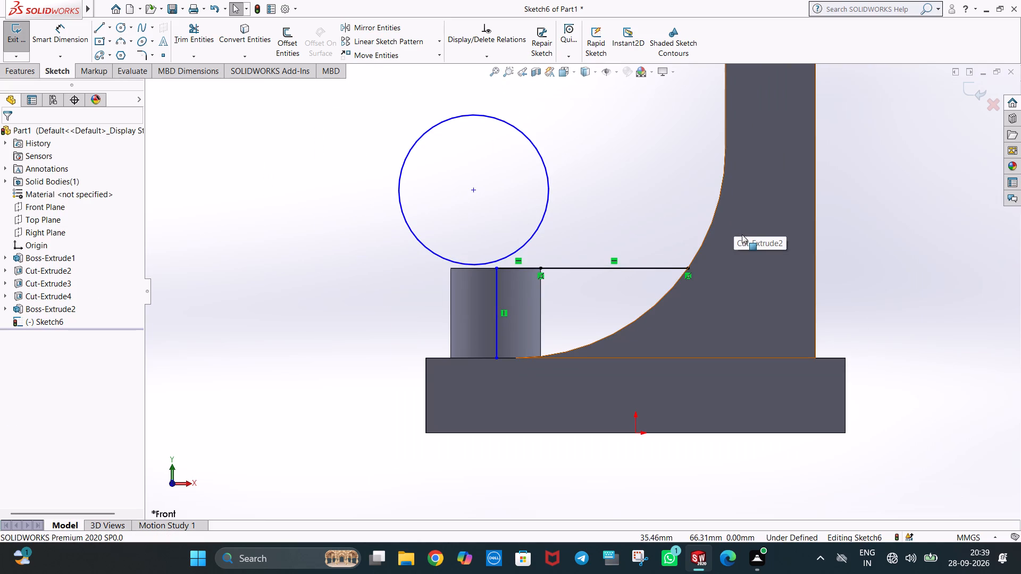
pyautogui.click(642, 164)
pyautogui.click(549, 191)
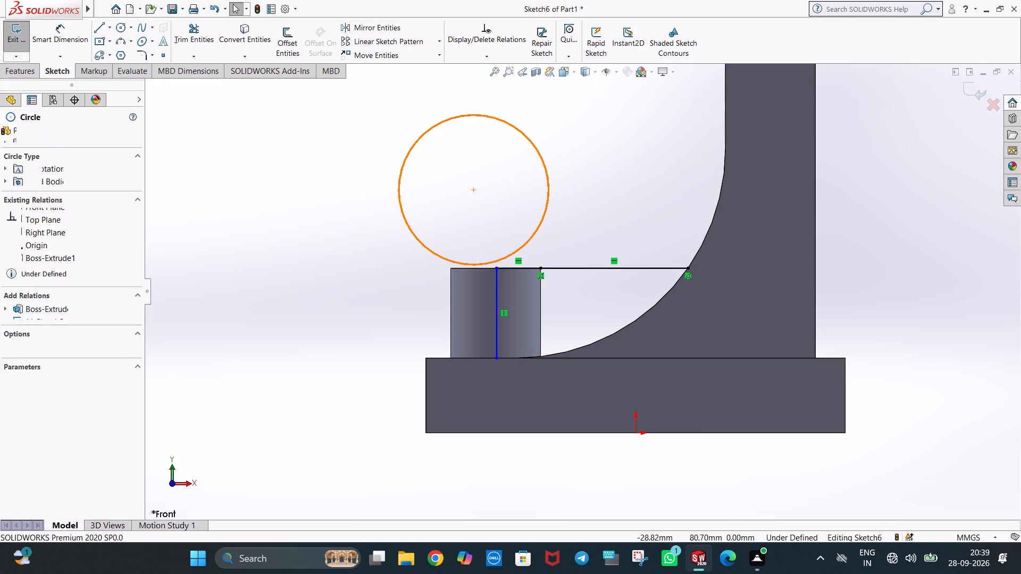
pyautogui.write('70')
pyautogui.press('Return')
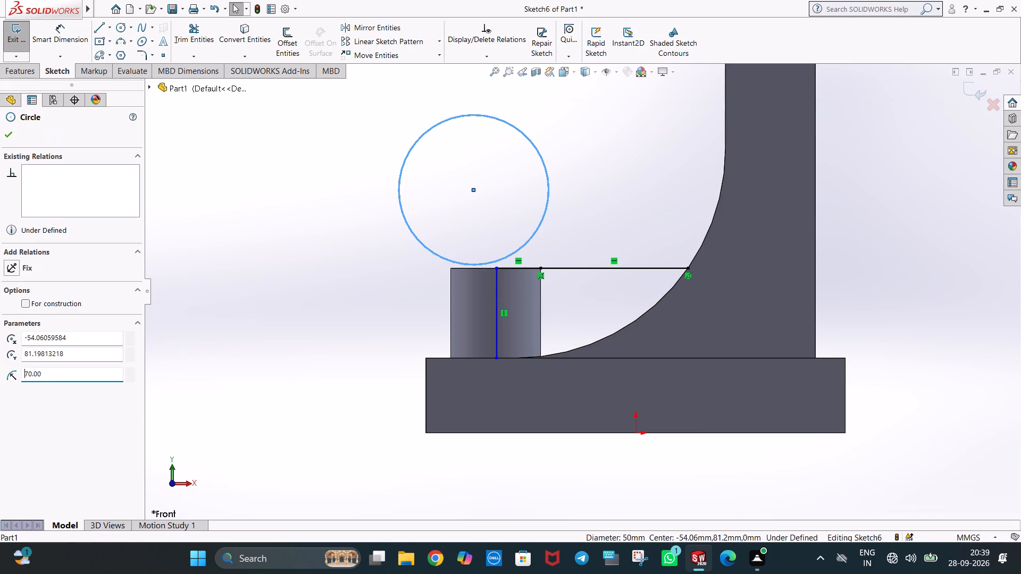
pyautogui.press('Escape')
pyautogui.click(583, 181)
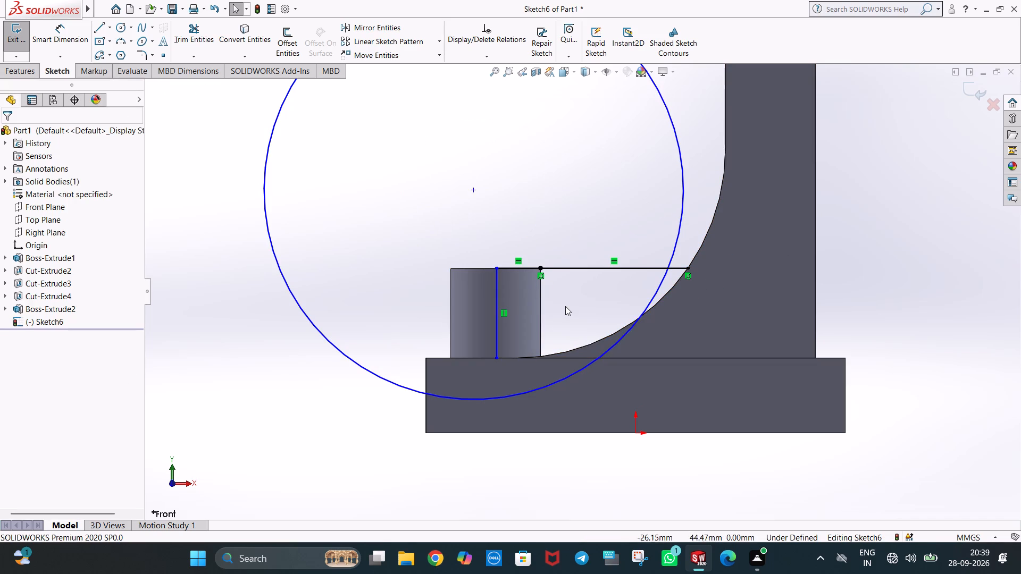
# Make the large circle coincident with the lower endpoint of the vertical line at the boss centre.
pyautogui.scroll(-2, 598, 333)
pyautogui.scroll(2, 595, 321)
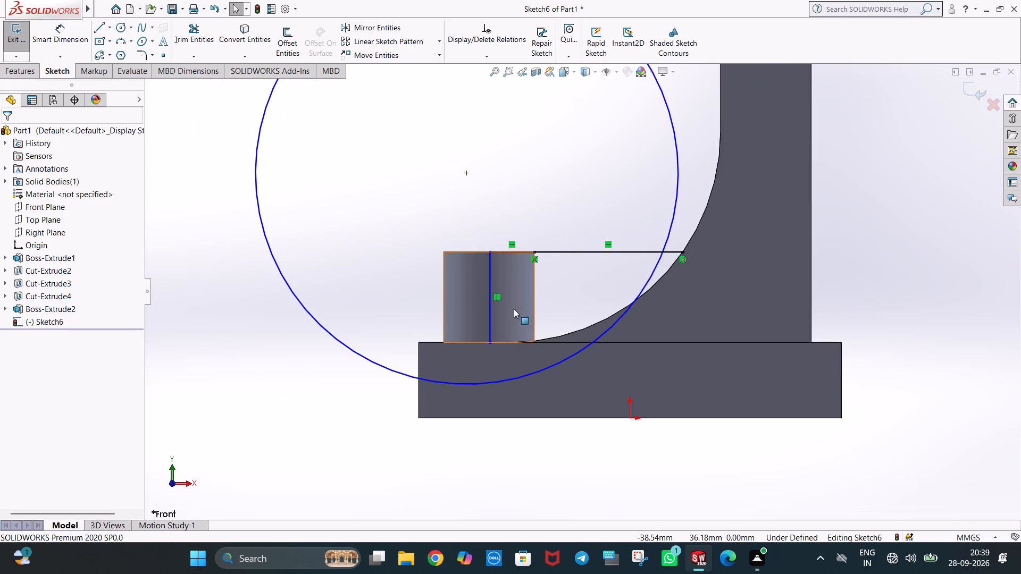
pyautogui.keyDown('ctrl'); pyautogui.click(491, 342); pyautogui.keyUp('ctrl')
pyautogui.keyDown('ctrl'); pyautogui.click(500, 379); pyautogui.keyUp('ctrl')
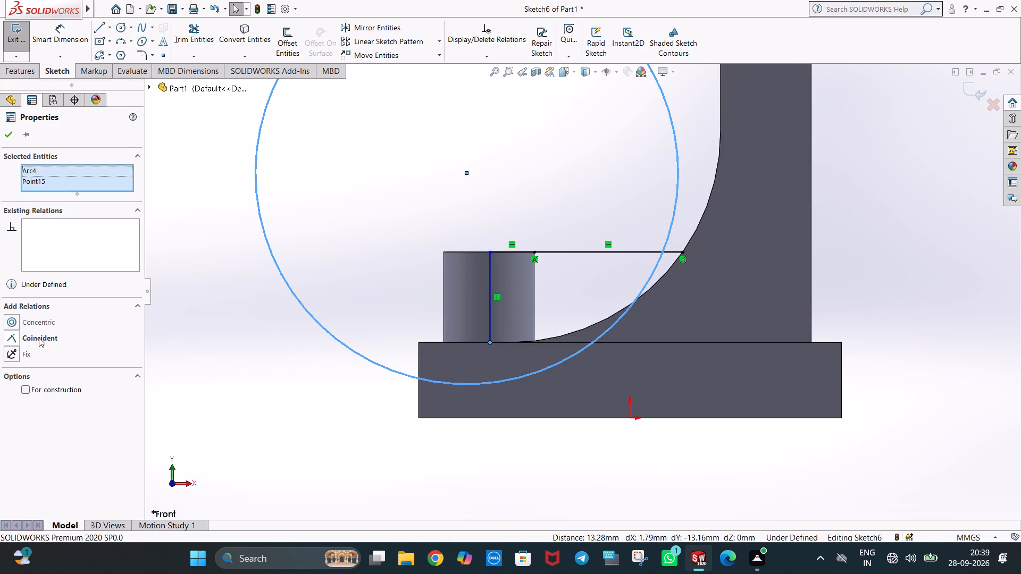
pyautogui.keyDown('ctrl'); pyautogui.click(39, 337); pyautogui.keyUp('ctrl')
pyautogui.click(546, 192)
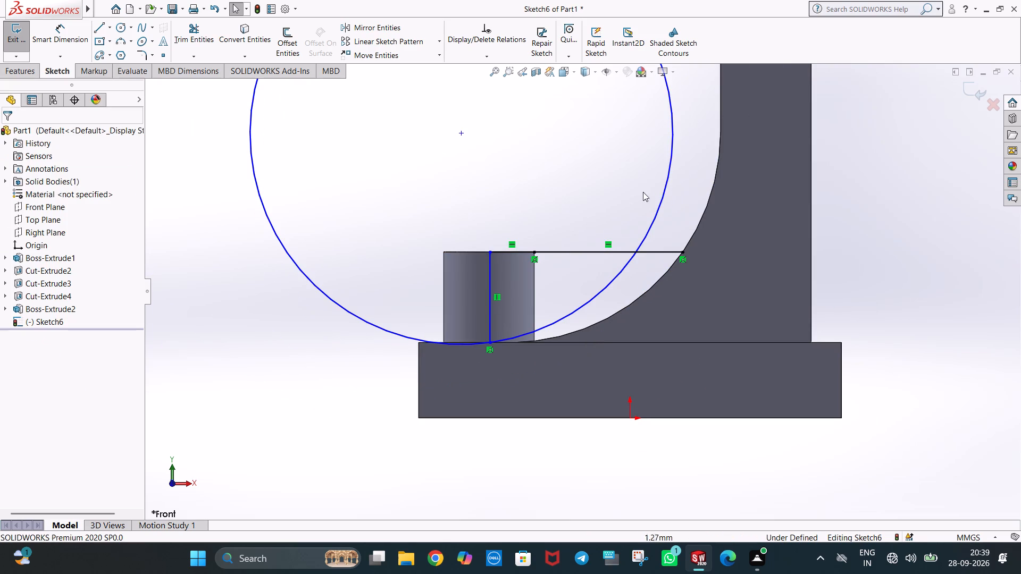
# Draw a vertical line from the horizontal line's endpoint on the web curve down to the base plate's top edge.
pyautogui.scroll(-1, 707, 244)
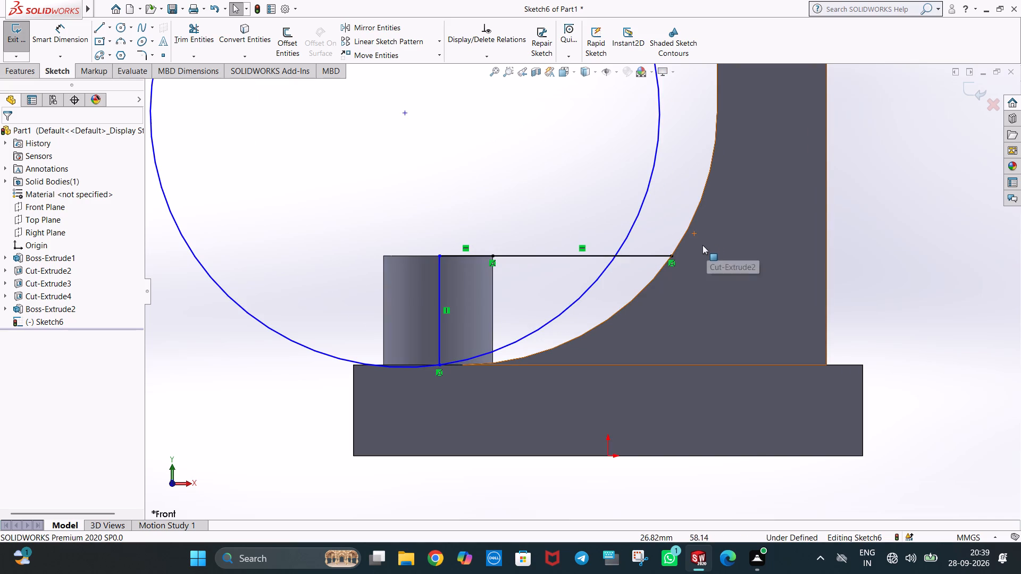
pyautogui.click(96, 29)
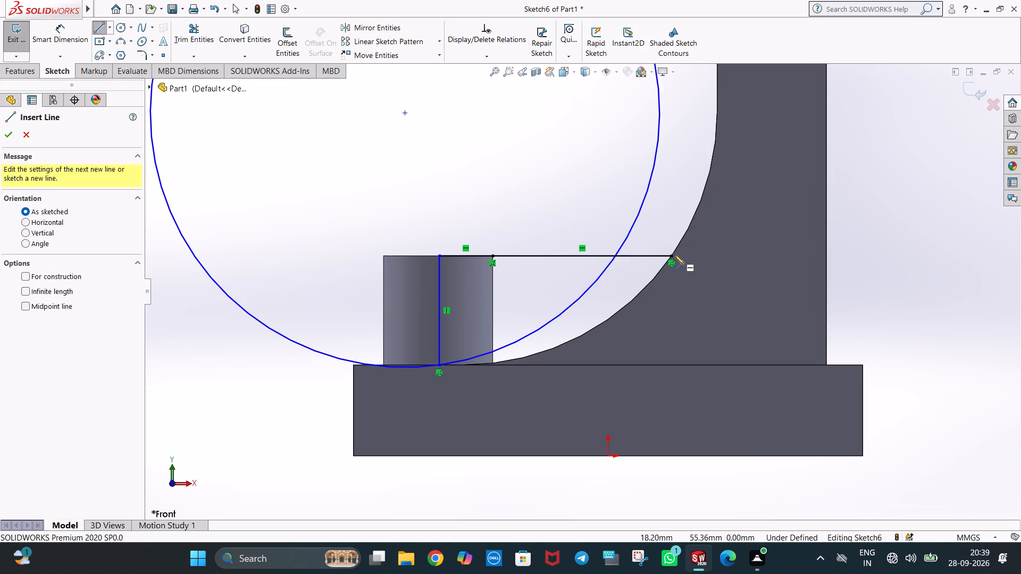
pyautogui.press('Escape')
pyautogui.press('Escape')
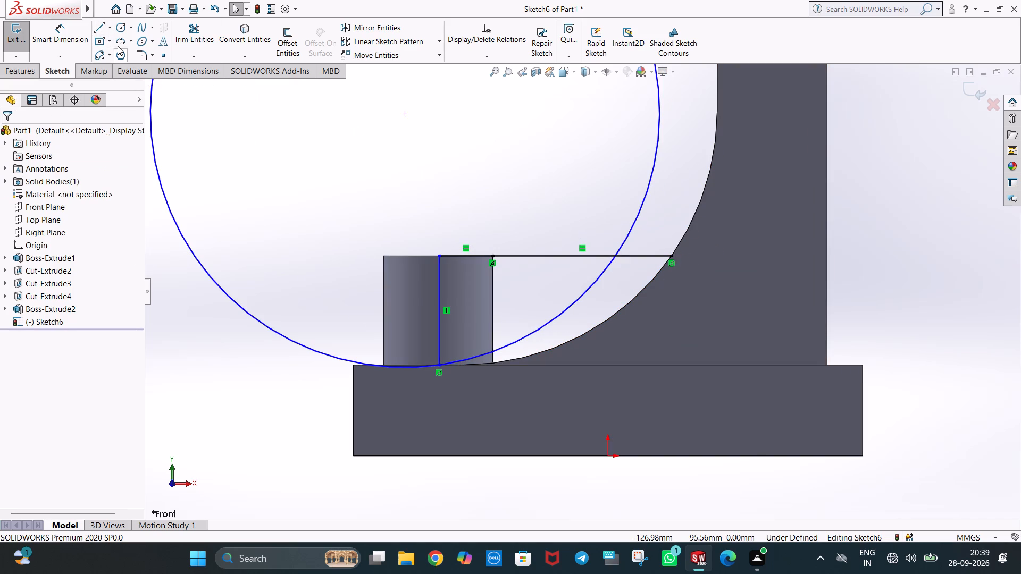
pyautogui.click(97, 29)
pyautogui.click(671, 256)
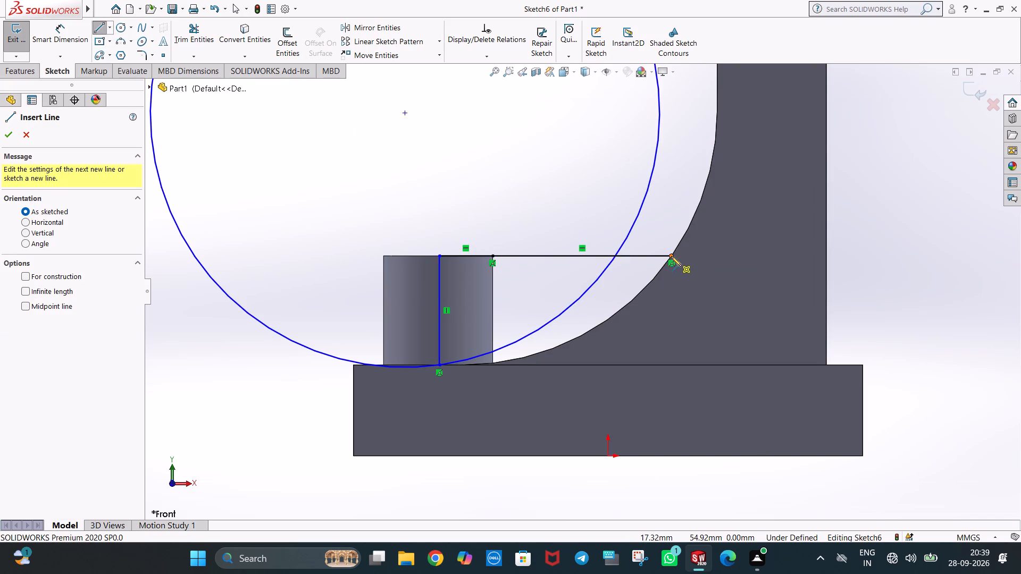
pyautogui.click(673, 364)
pyautogui.press('Escape')
pyautogui.press('Escape')
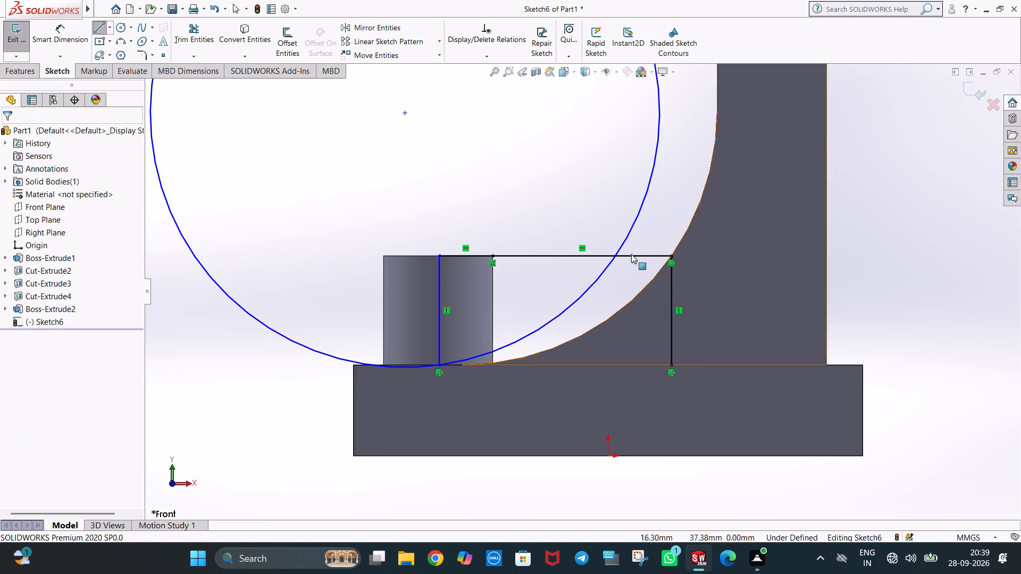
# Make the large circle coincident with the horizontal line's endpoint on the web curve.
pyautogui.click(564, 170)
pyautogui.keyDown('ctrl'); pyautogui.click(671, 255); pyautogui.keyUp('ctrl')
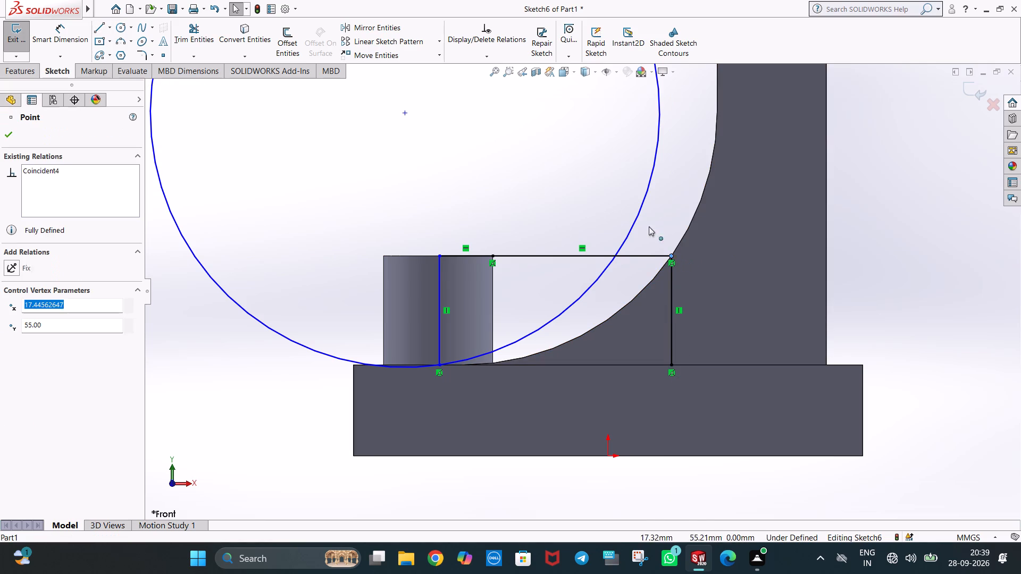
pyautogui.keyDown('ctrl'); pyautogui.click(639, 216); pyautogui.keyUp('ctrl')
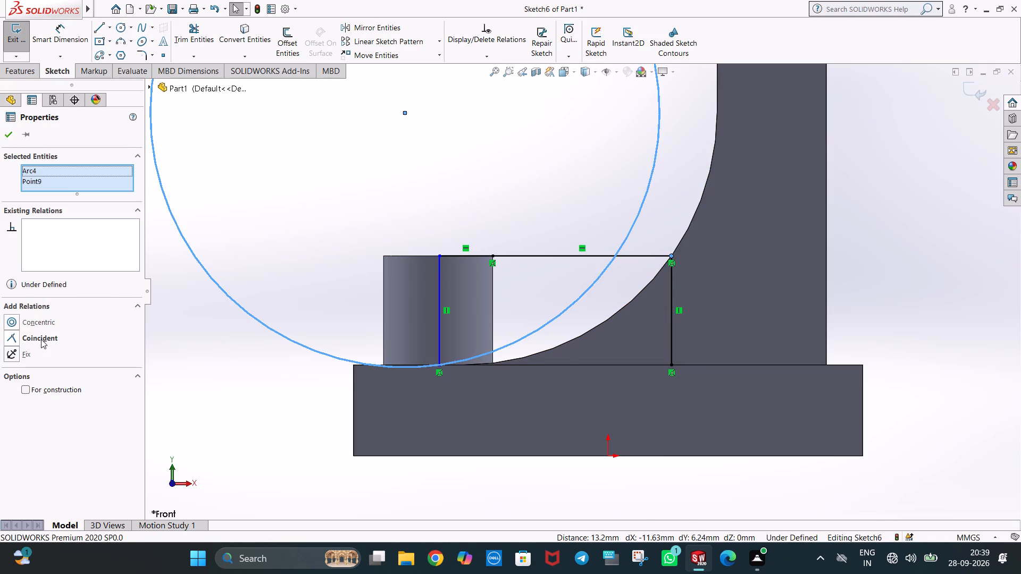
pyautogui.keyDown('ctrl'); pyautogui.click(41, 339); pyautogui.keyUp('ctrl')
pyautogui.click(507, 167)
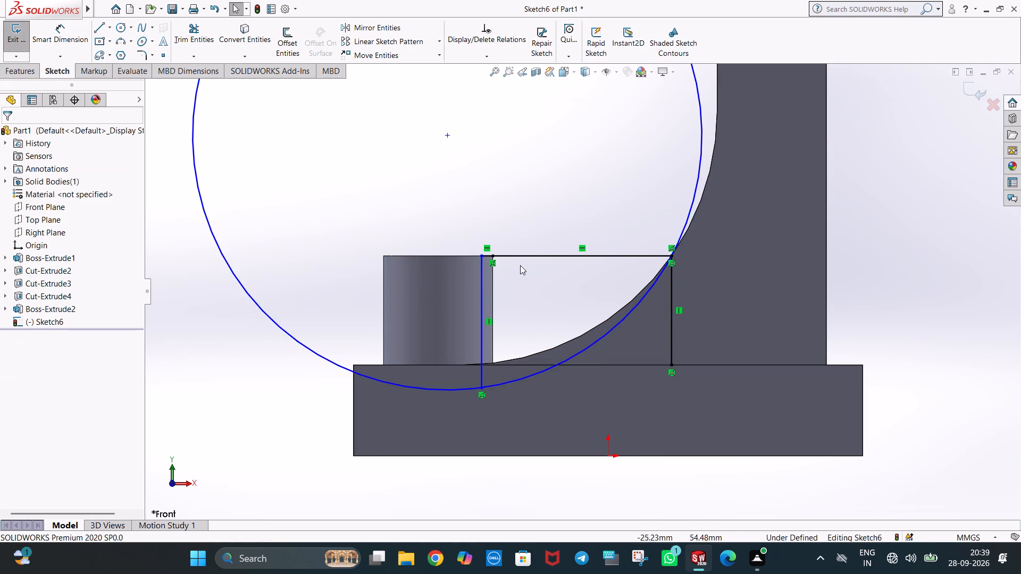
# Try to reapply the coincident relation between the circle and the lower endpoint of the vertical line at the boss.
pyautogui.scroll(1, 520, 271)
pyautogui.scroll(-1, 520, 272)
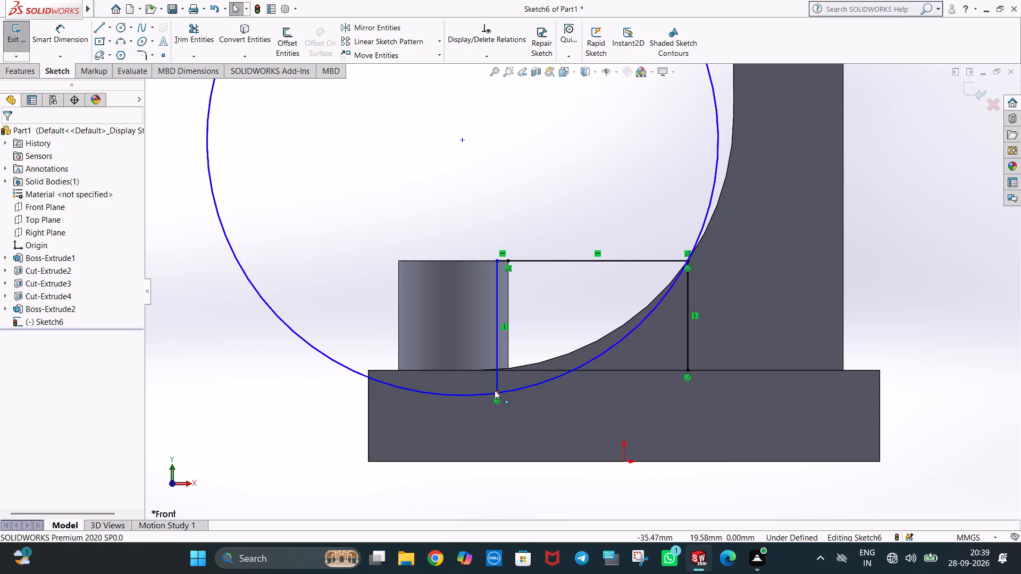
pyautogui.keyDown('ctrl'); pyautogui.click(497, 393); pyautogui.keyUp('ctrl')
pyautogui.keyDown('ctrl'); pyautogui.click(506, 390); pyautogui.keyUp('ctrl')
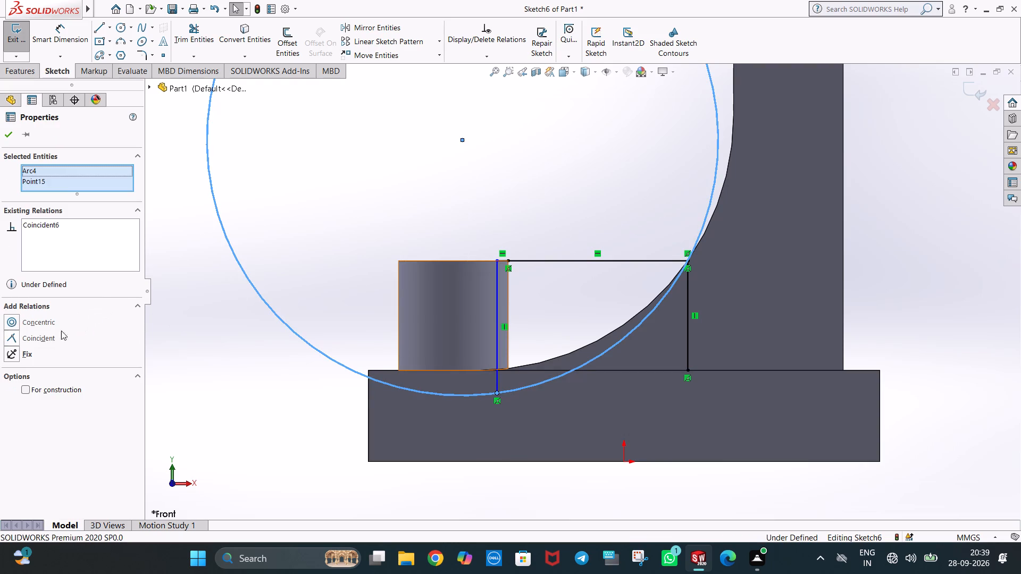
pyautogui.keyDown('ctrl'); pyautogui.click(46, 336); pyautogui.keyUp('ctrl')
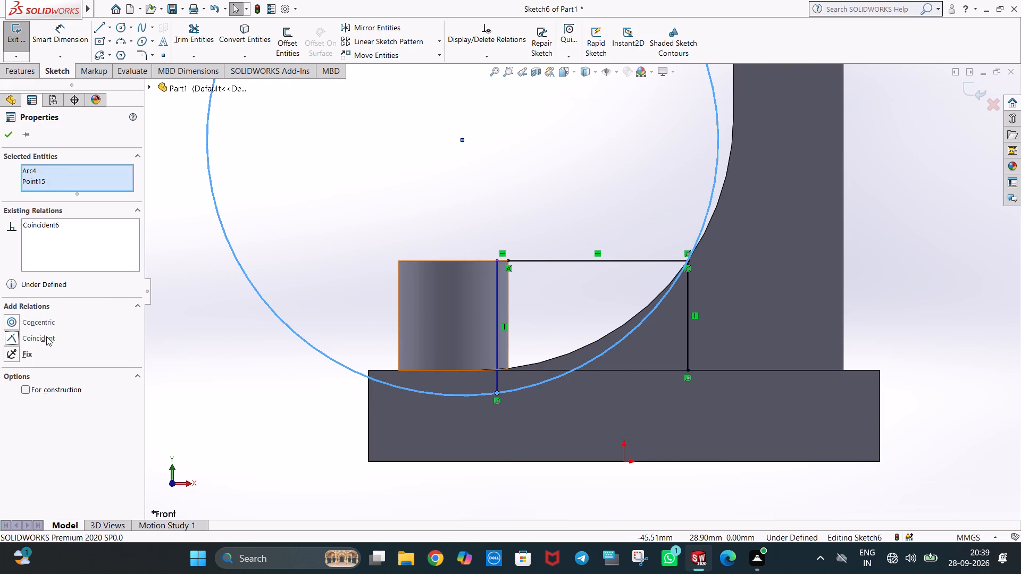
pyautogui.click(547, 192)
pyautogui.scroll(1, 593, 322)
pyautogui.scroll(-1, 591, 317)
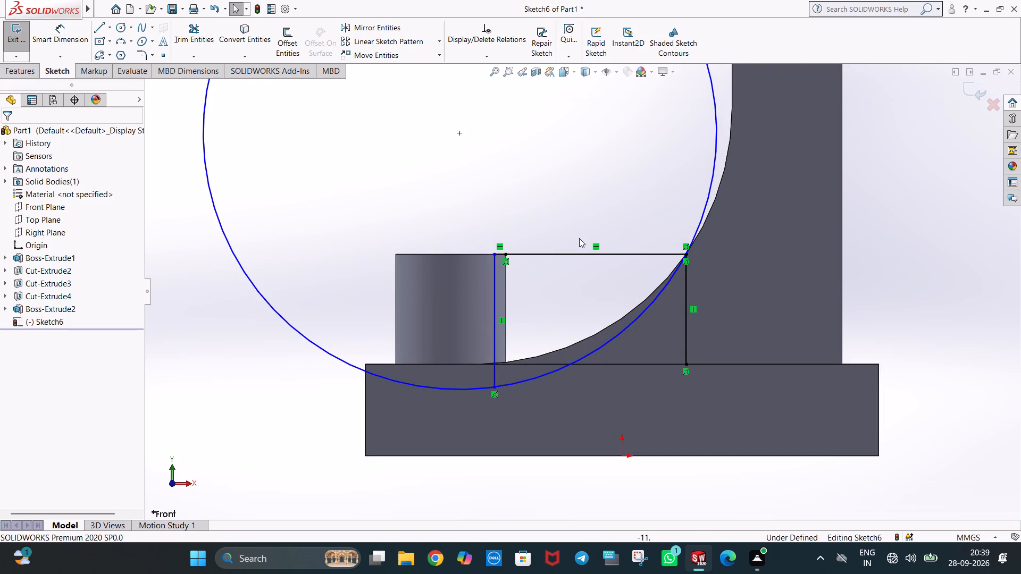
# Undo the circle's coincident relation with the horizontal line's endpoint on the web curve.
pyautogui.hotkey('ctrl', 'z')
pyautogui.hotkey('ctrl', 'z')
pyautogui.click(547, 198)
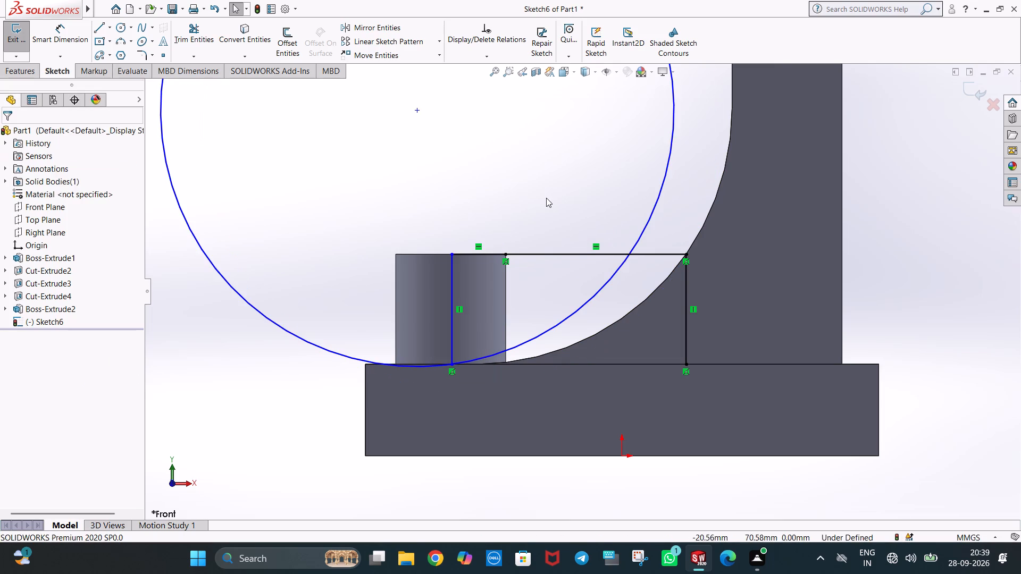
# Make the circle coincident with the profile corner point on the web curve at boss-top height.
pyautogui.scroll(-1, 504, 331)
pyautogui.scroll(1, 559, 323)
pyautogui.click(562, 193)
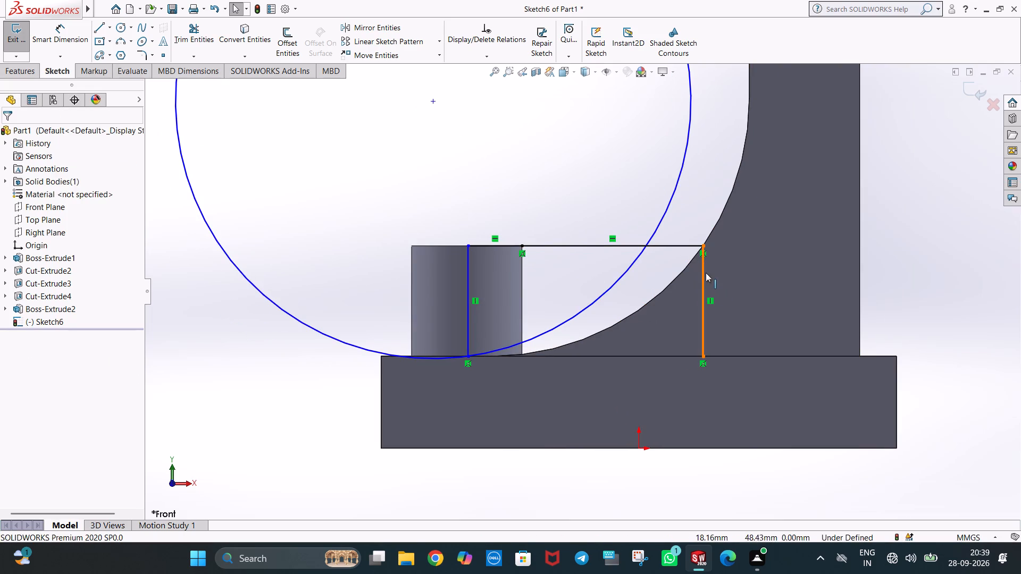
pyautogui.keyDown('ctrl'); pyautogui.click(703, 245); pyautogui.keyUp('ctrl')
pyautogui.keyDown('ctrl'); pyautogui.click(673, 198); pyautogui.keyUp('ctrl')
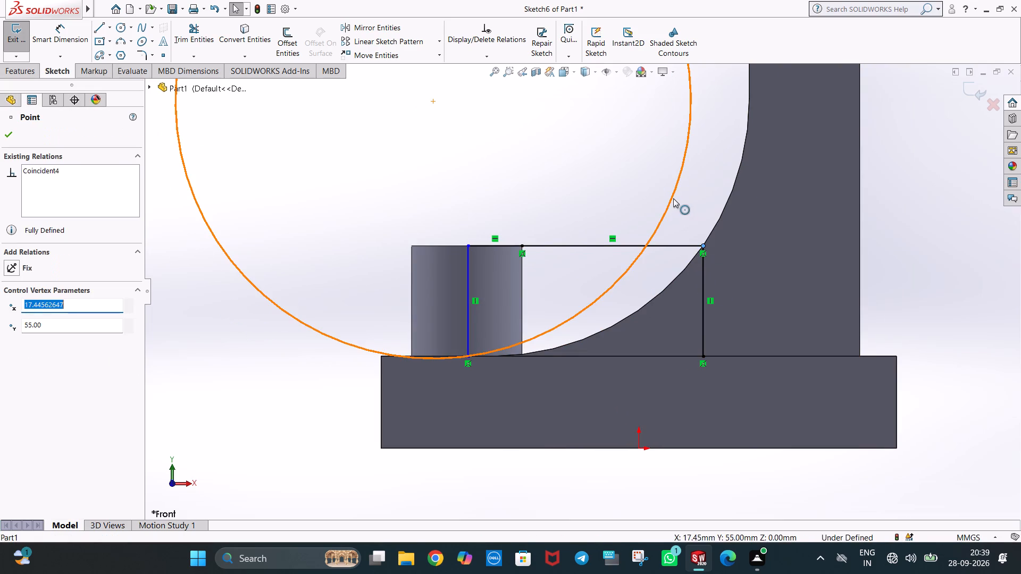
pyautogui.keyDown('ctrl'); pyautogui.click(43, 339); pyautogui.keyUp('ctrl')
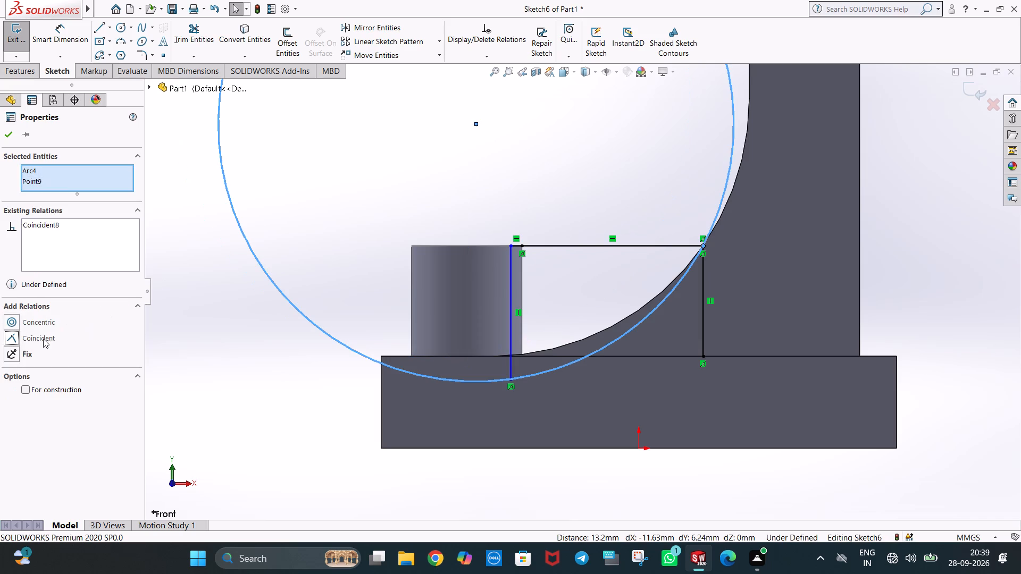
pyautogui.click(514, 181)
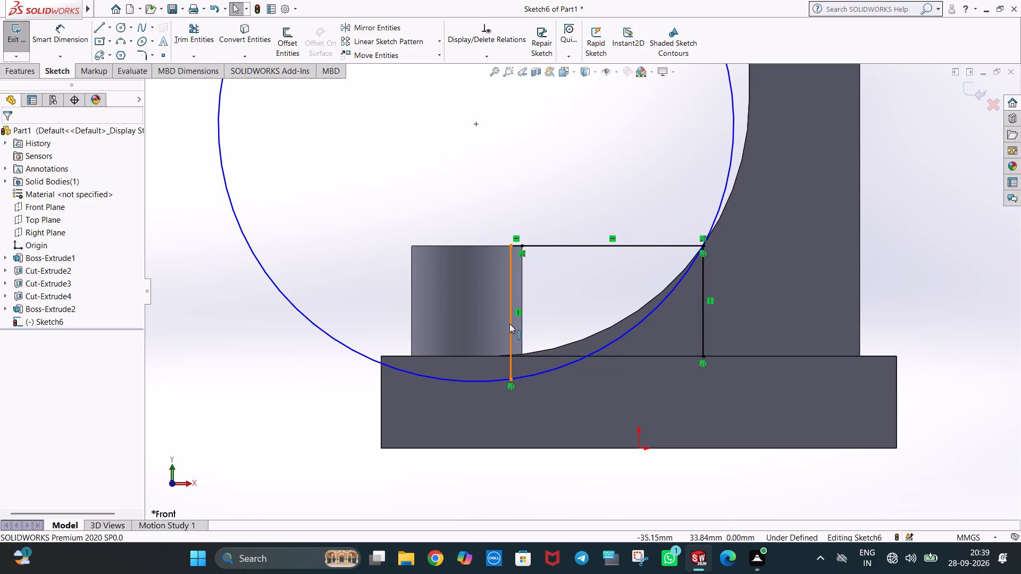
# Delete the vertical sketch line that runs through the boss.
pyautogui.click(509, 323)
pyautogui.press('Delete')
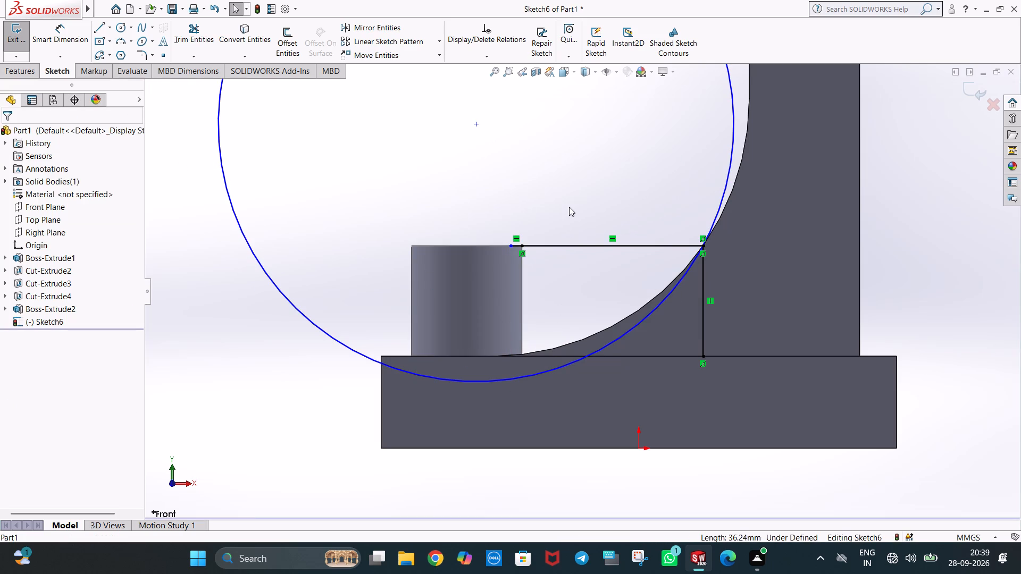
pyautogui.click(569, 206)
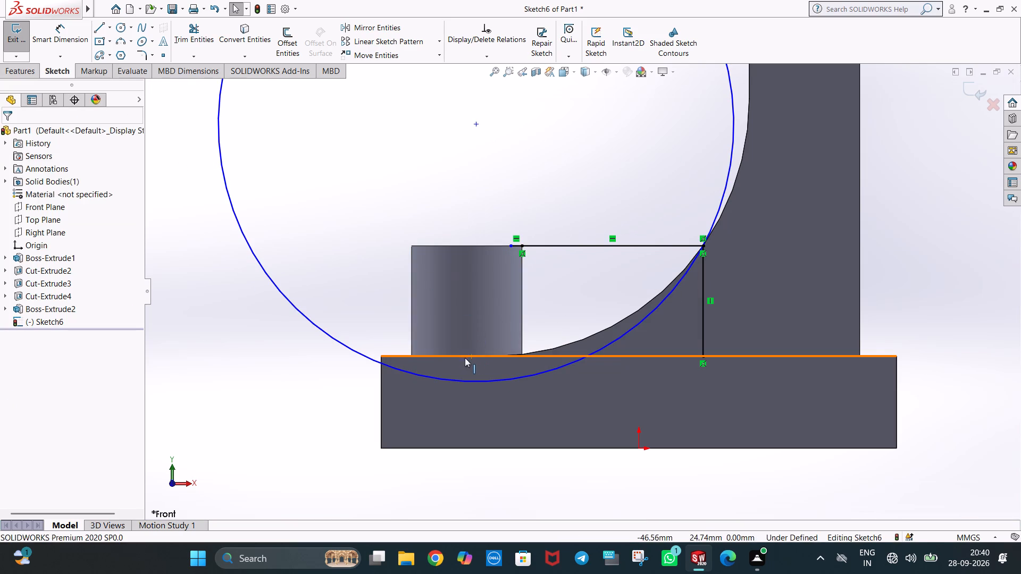
# Draw a 30 mm horizontal line along the bottom edge of the boss, from one side to the other.
pyautogui.click(102, 30)
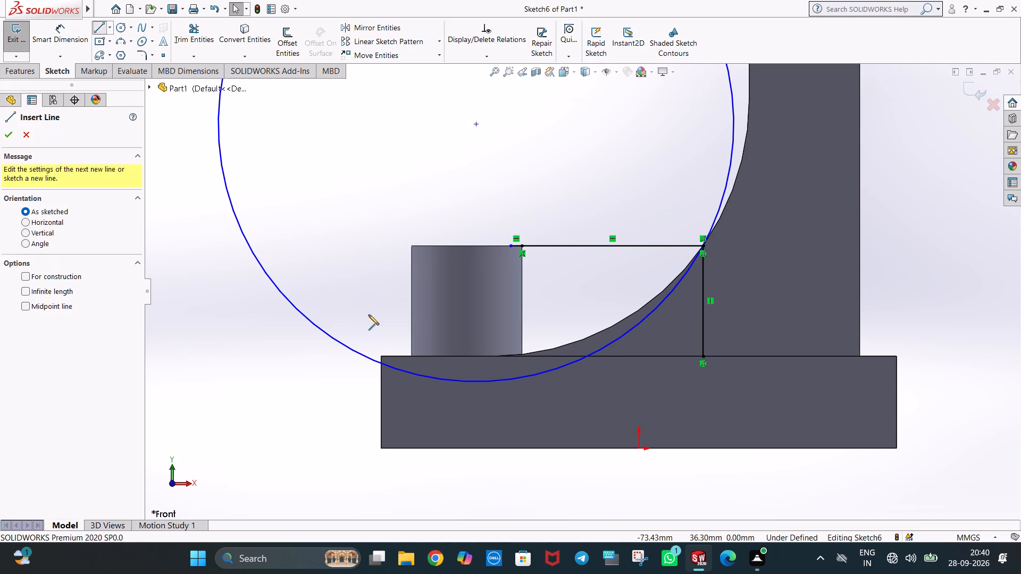
pyautogui.click(411, 356)
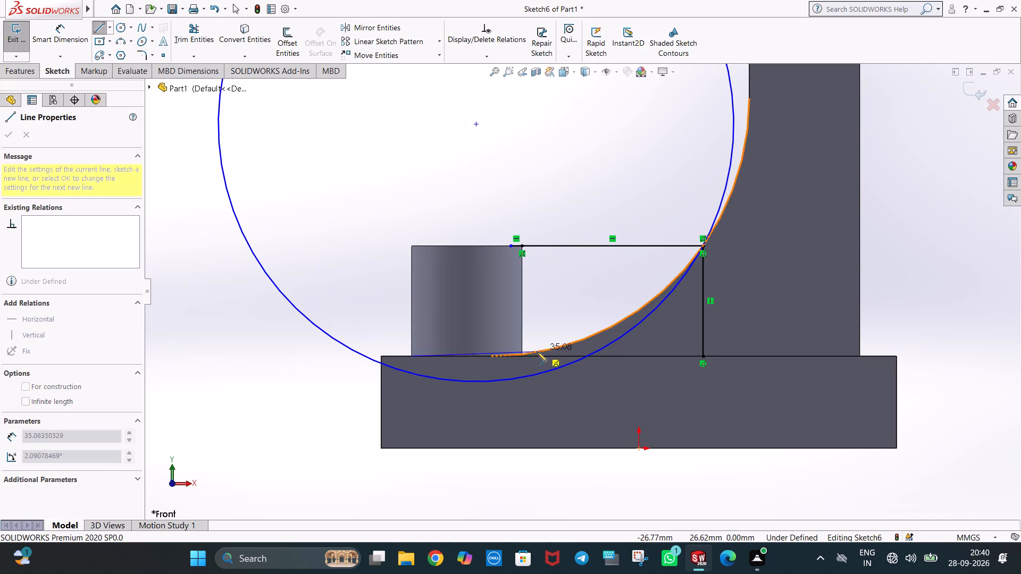
pyautogui.click(522, 358)
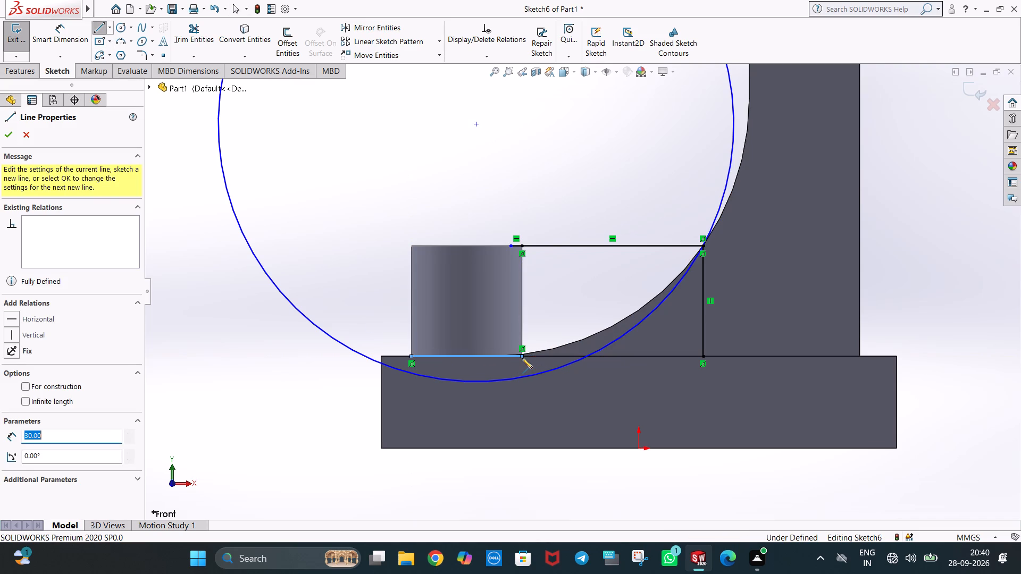
pyautogui.press('Escape')
pyautogui.press('Escape')
pyautogui.click(495, 171)
# Make the large circle tangent to the horizontal line along the boss's bottom edge.
pyautogui.keyDown('ctrl'); pyautogui.click(496, 378); pyautogui.keyUp('ctrl')
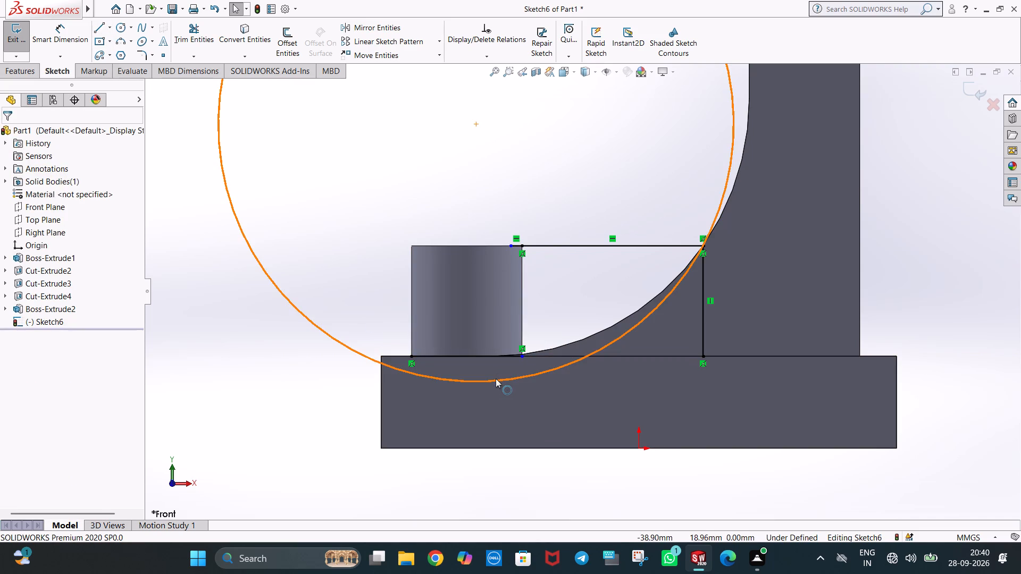
pyautogui.keyDown('ctrl'); pyautogui.click(489, 355); pyautogui.keyUp('ctrl')
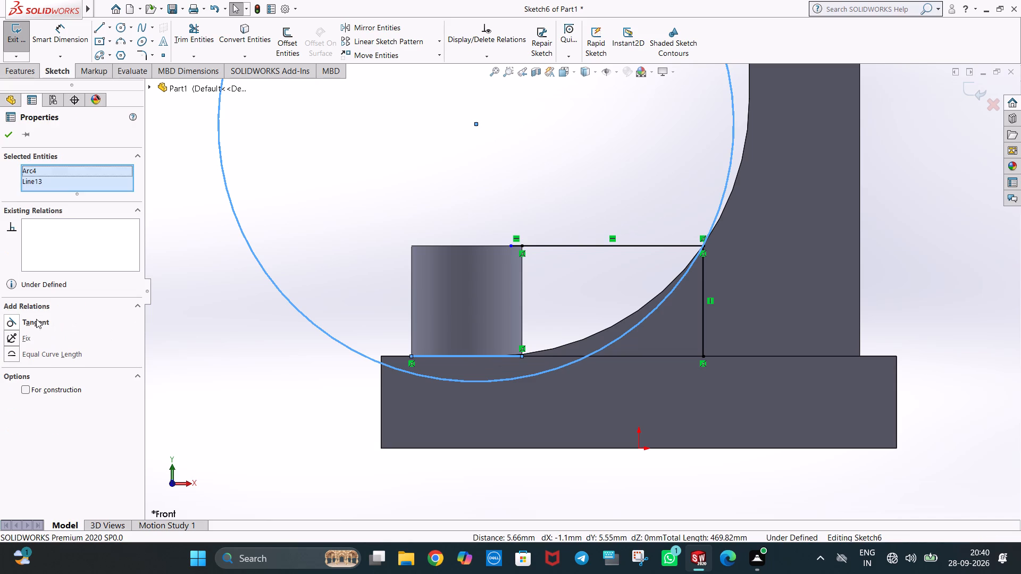
pyautogui.keyDown('ctrl'); pyautogui.click(36, 319); pyautogui.keyUp('ctrl')
pyautogui.click(557, 191)
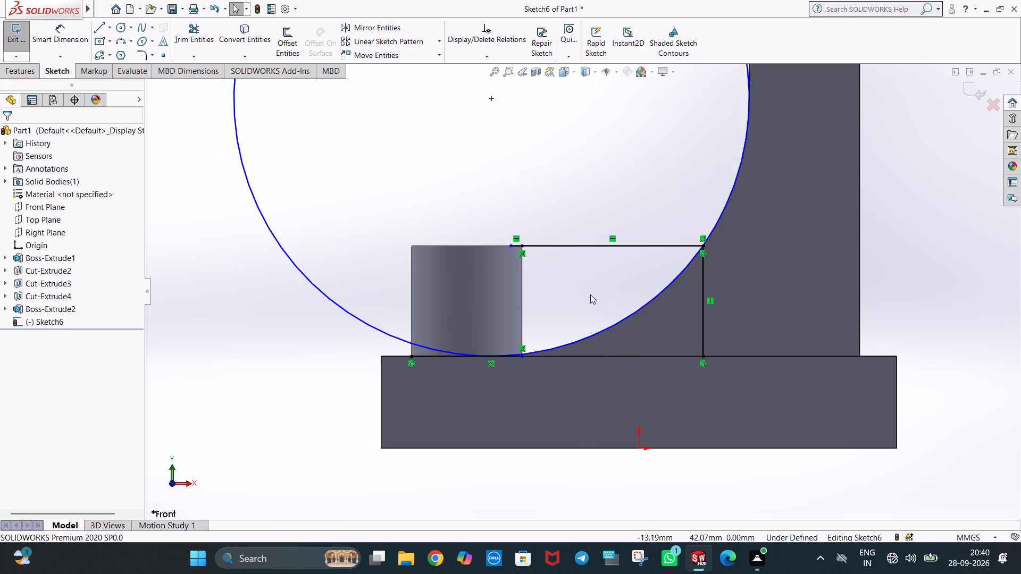
# Delete the short and long horizontal sketch lines at the height of the boss top.
pyautogui.scroll(1, 590, 294)
pyautogui.scroll(-3, 587, 285)
pyautogui.scroll(2, 588, 285)
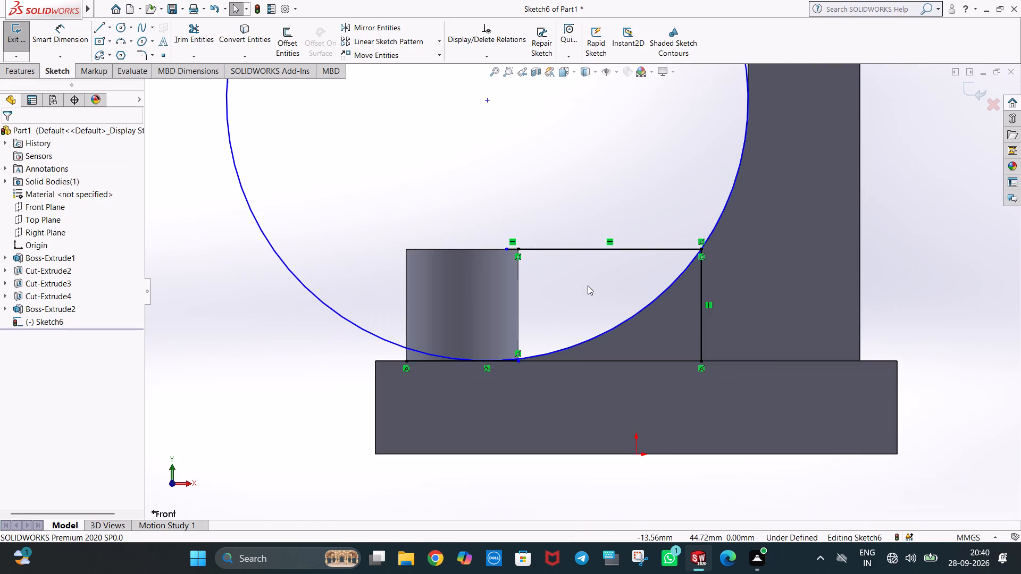
pyautogui.scroll(-1, 566, 385)
pyautogui.scroll(1, 565, 381)
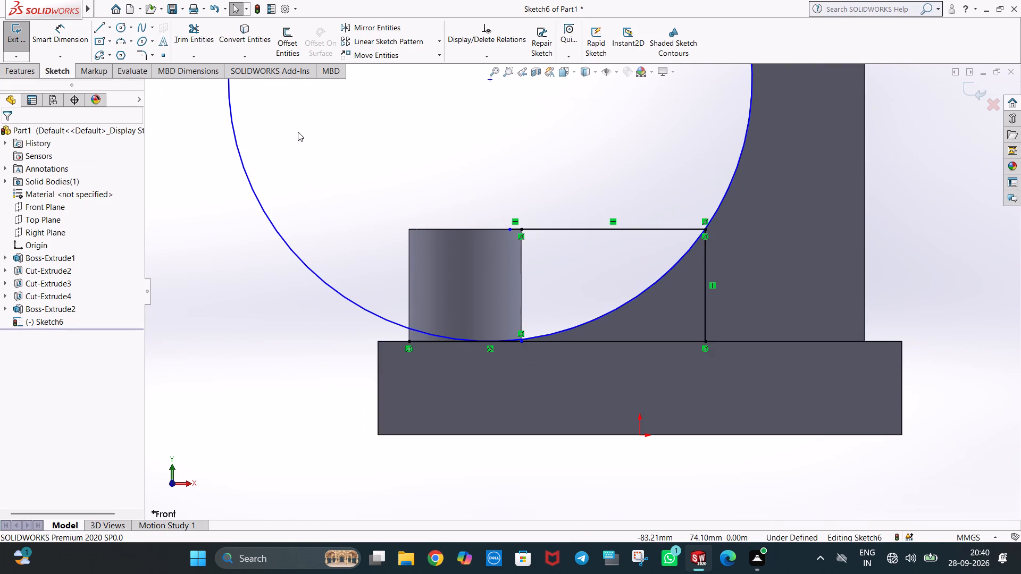
pyautogui.press('Escape')
pyautogui.click(564, 153)
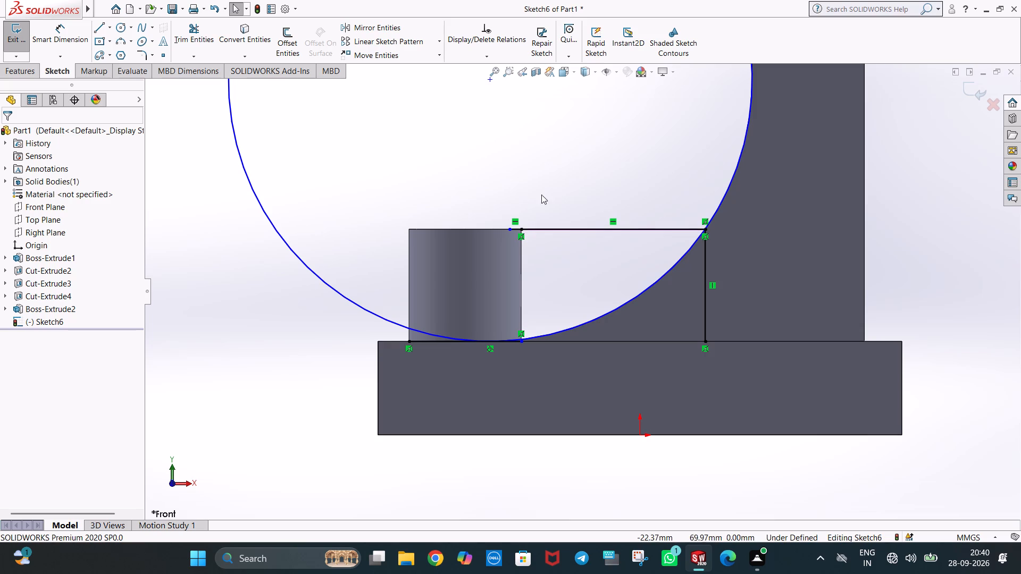
pyautogui.click(515, 230)
pyautogui.press('Delete')
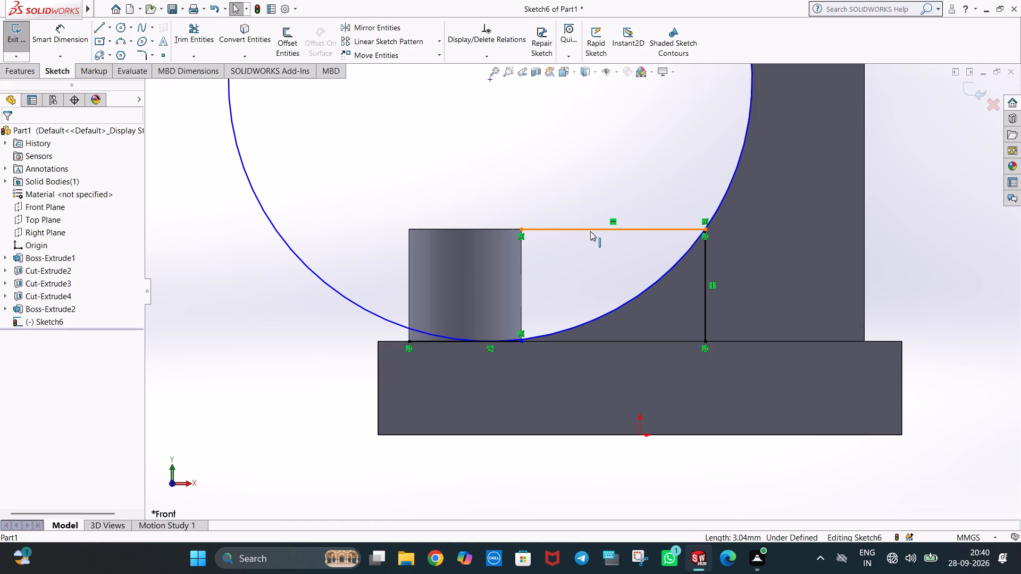
pyautogui.click(590, 231)
pyautogui.press('Delete')
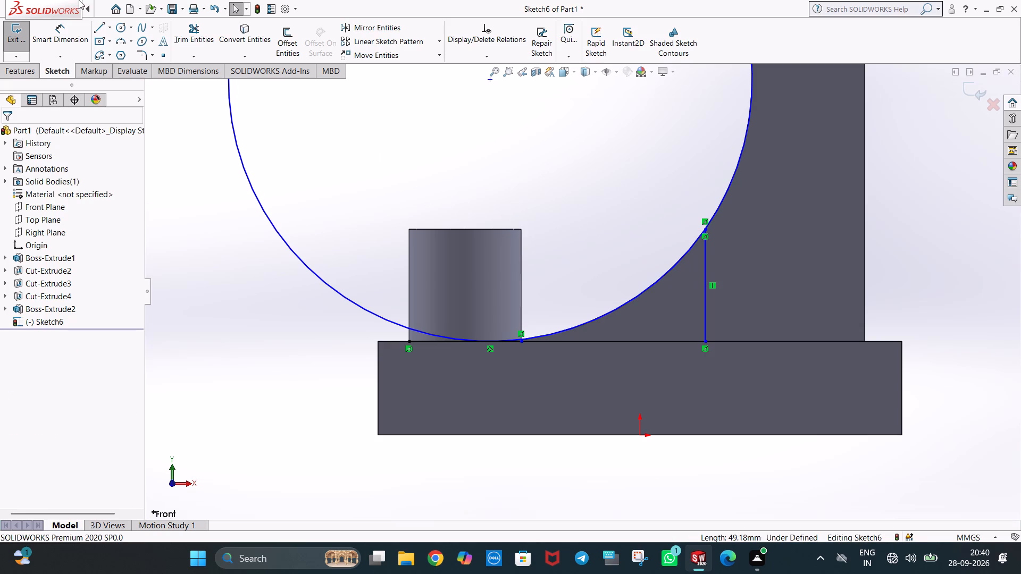
# Draw a 30 mm vertical line from the midpoint of the boss's top edge down to the midpoint of its bottom line.
pyautogui.click(94, 26)
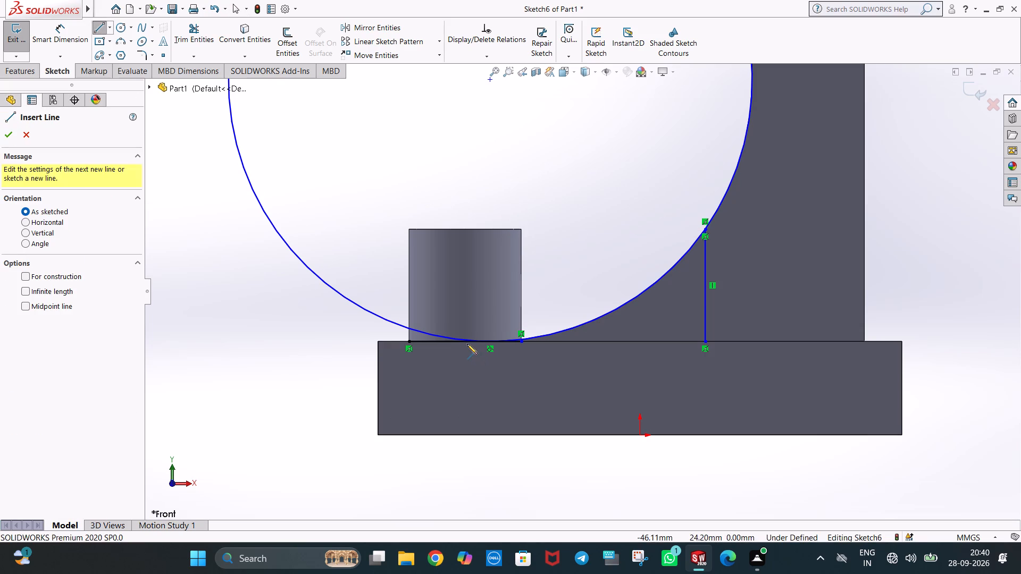
pyautogui.click(465, 229)
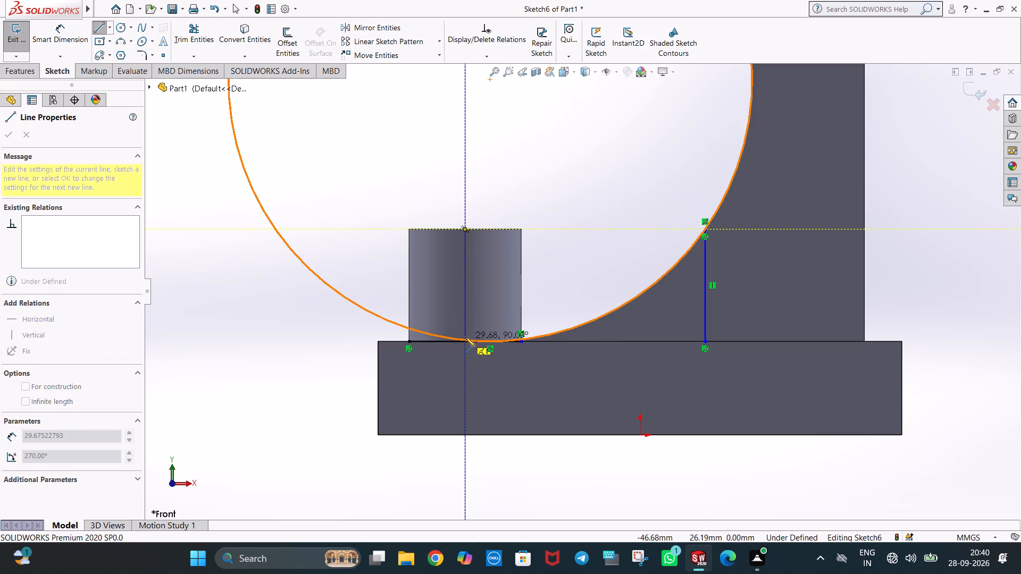
pyautogui.moveTo(466, 334); pyautogui.dragTo(468, 436, button='middle')
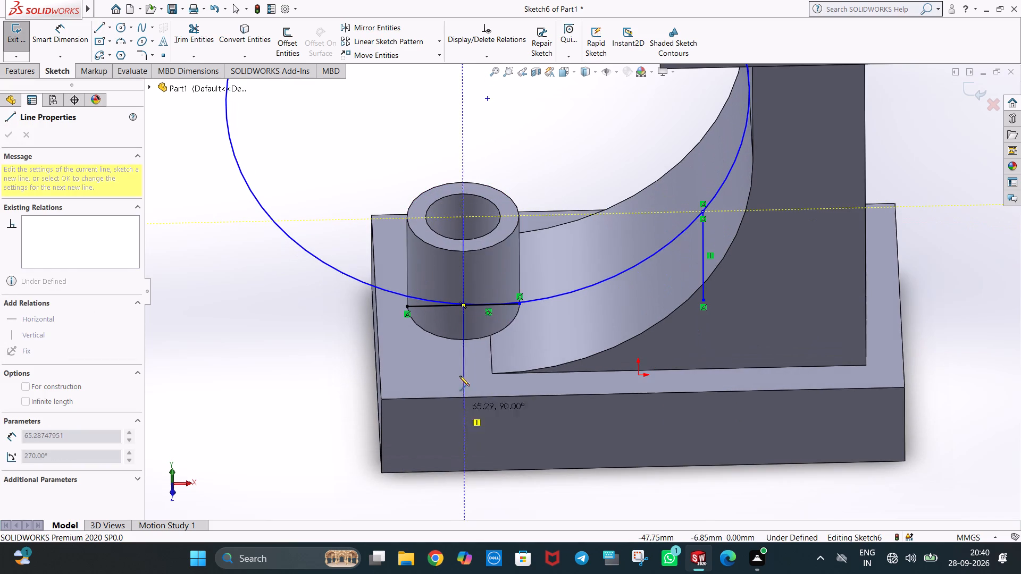
pyautogui.click(464, 306)
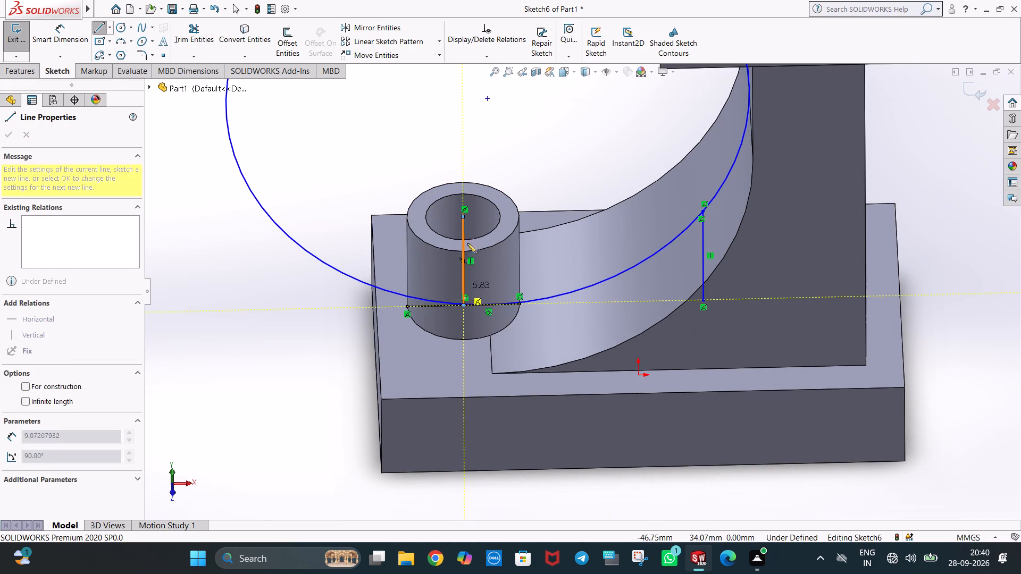
pyautogui.press('Escape')
# Draw a horizontal line about 64 mm long from the boss centreline's top end to the circle at the web curve.
pyautogui.moveTo(519, 261); pyautogui.dragTo(528, 225, button='middle')
pyautogui.hotkey('ctrl', '1')
pyautogui.click(97, 32)
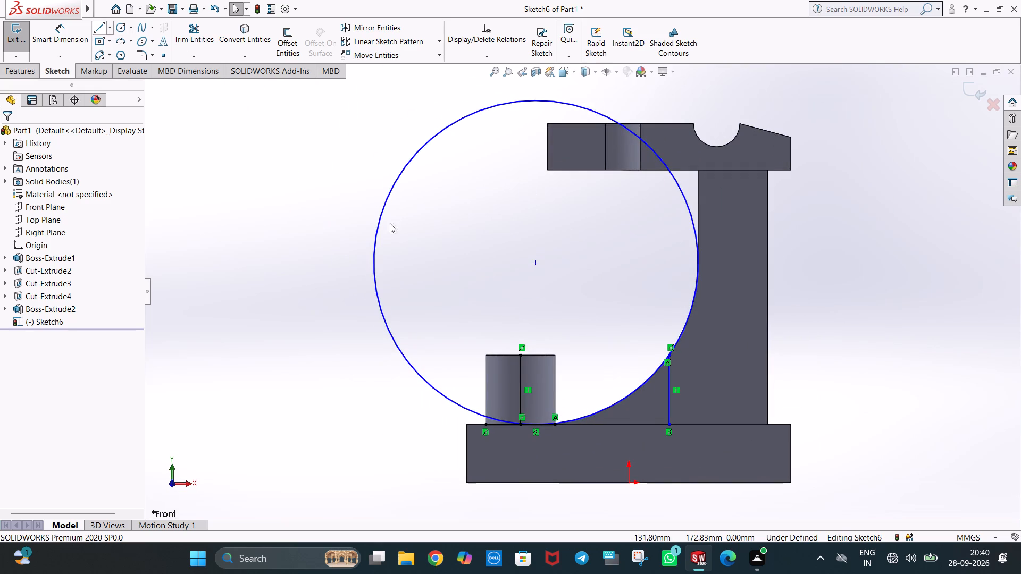
pyautogui.click(521, 354)
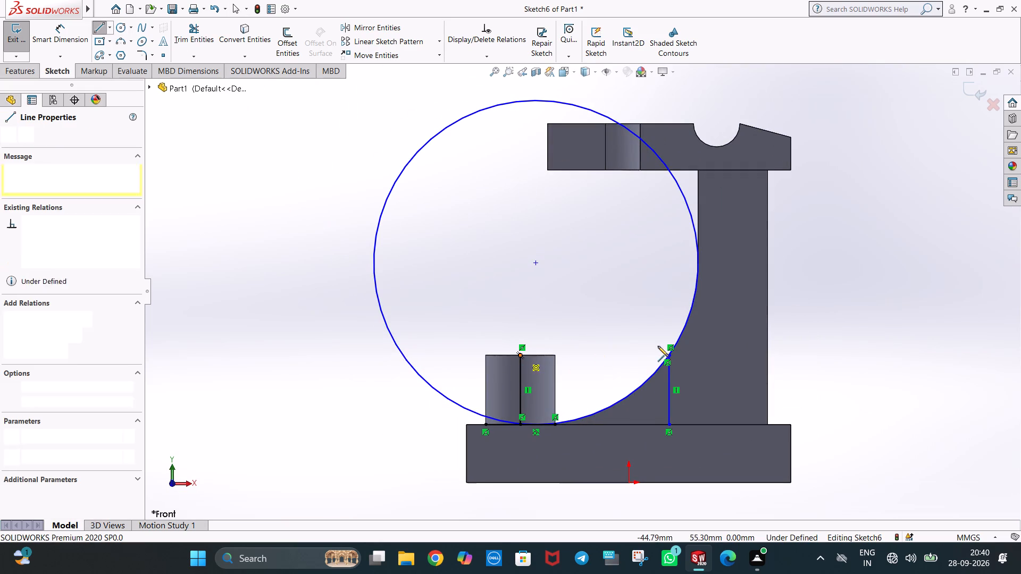
pyautogui.click(669, 354)
pyautogui.press('Escape')
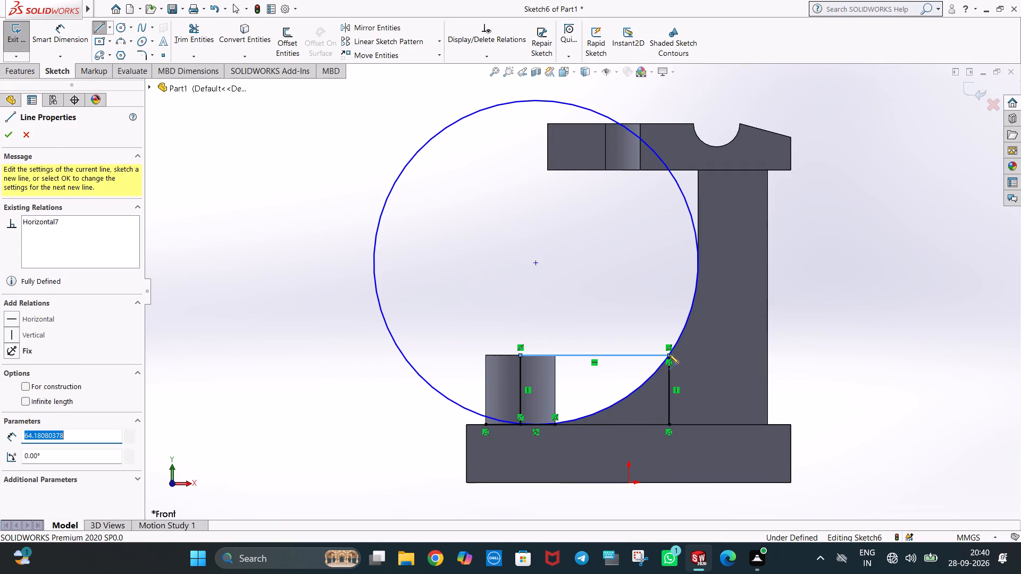
pyautogui.press('Escape')
# Trim the outer circle arc, the vertical line inside the web and the excess bottom line beyond the boss centreline.
pyautogui.click(189, 40)
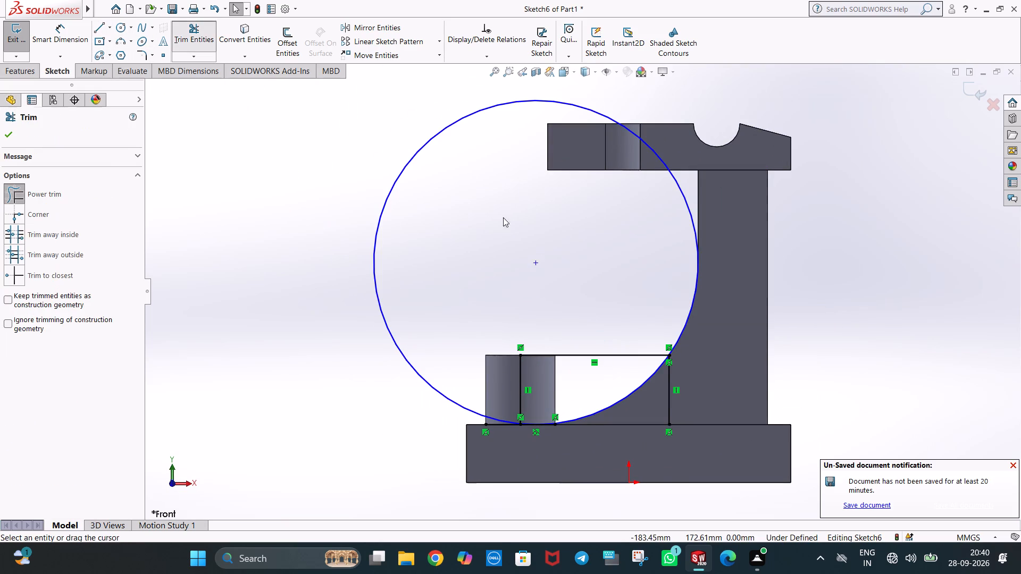
pyautogui.moveTo(507, 267); pyautogui.dragTo(374, 366)
pyautogui.moveTo(689, 391); pyautogui.dragTo(647, 415)
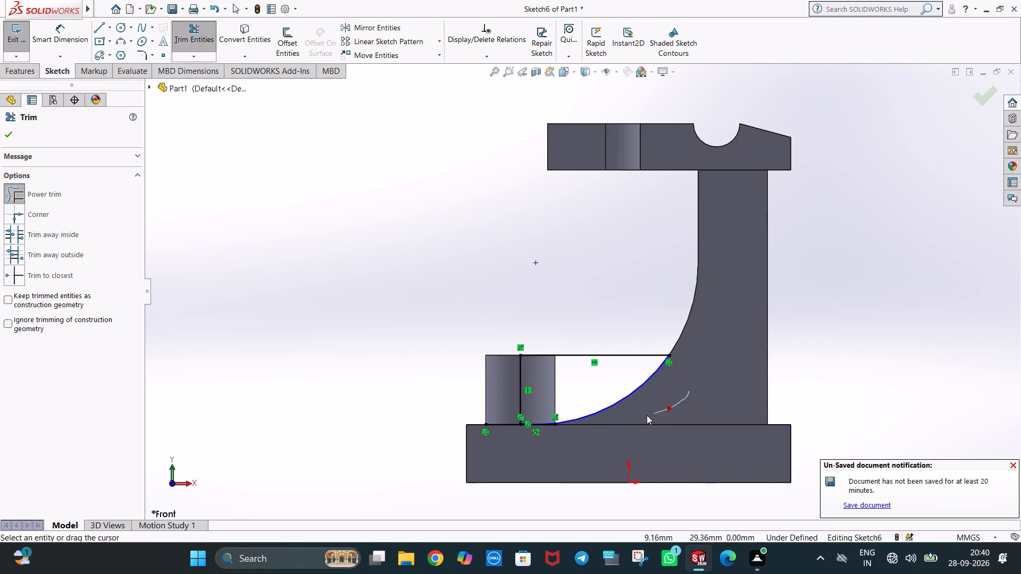
pyautogui.moveTo(647, 415); pyautogui.dragTo(645, 415)
pyautogui.scroll(-2, 587, 424)
pyautogui.moveTo(475, 393); pyautogui.dragTo(467, 425)
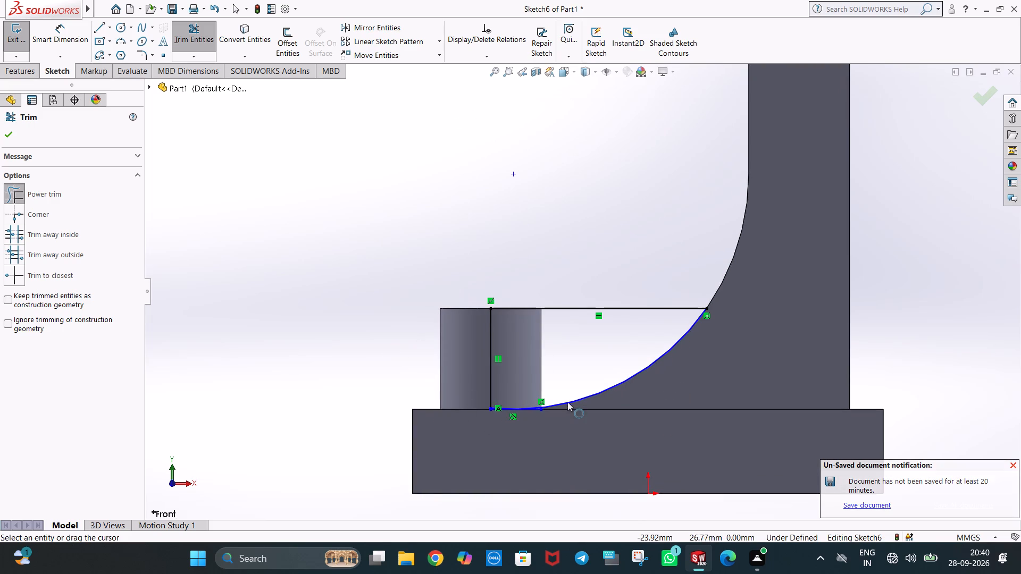
pyautogui.moveTo(567, 401); pyautogui.dragTo(542, 451, button='middle')
pyautogui.press('Escape')
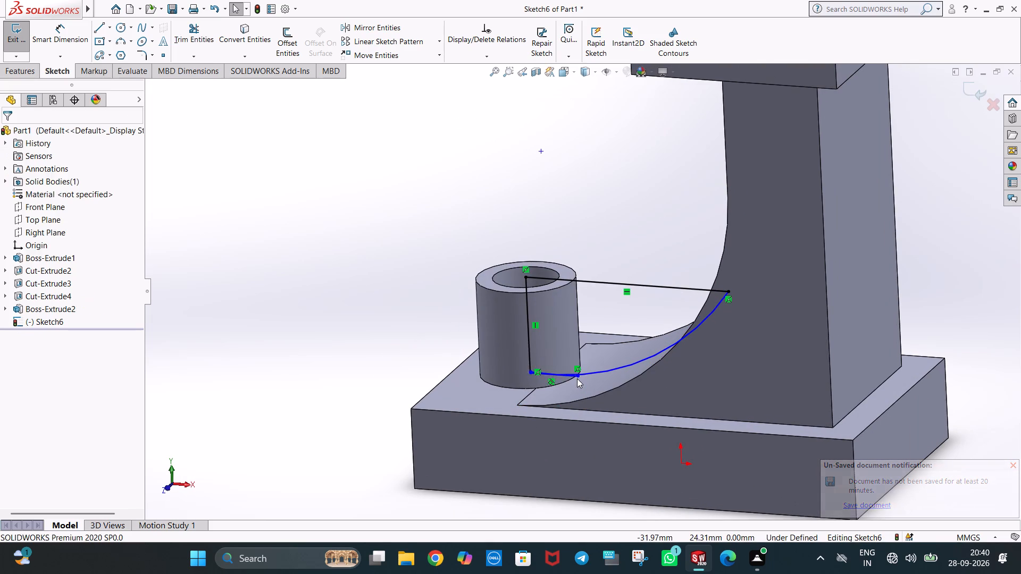
# Delete the leftover 15 mm horizontal line at the bottom of the boss.
pyautogui.click(572, 376)
pyautogui.press('Delete')
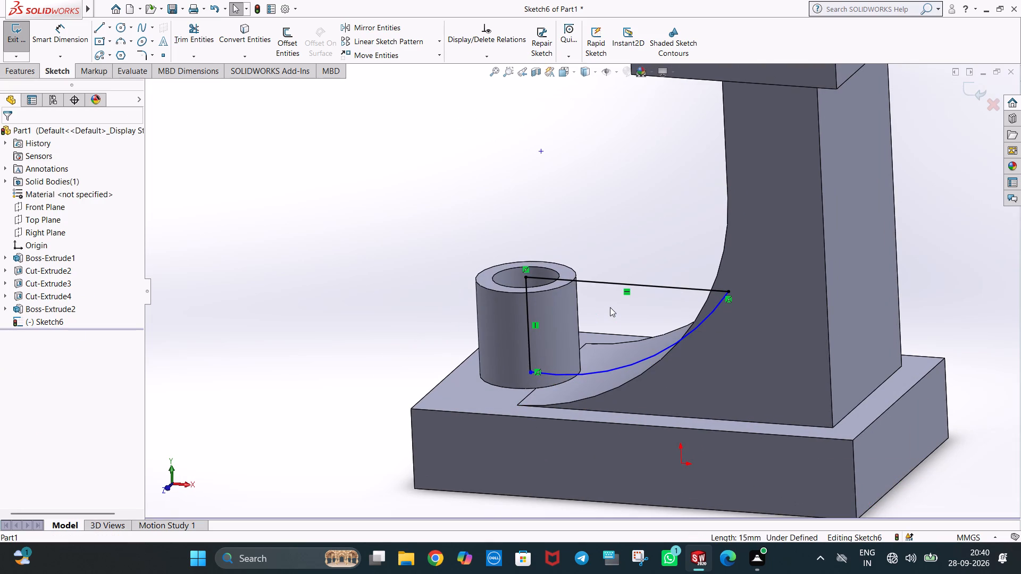
# Dimension the rib profile's arc with a 70 mm radius.
pyautogui.hotkey('ctrl', '1')
pyautogui.click(528, 261)
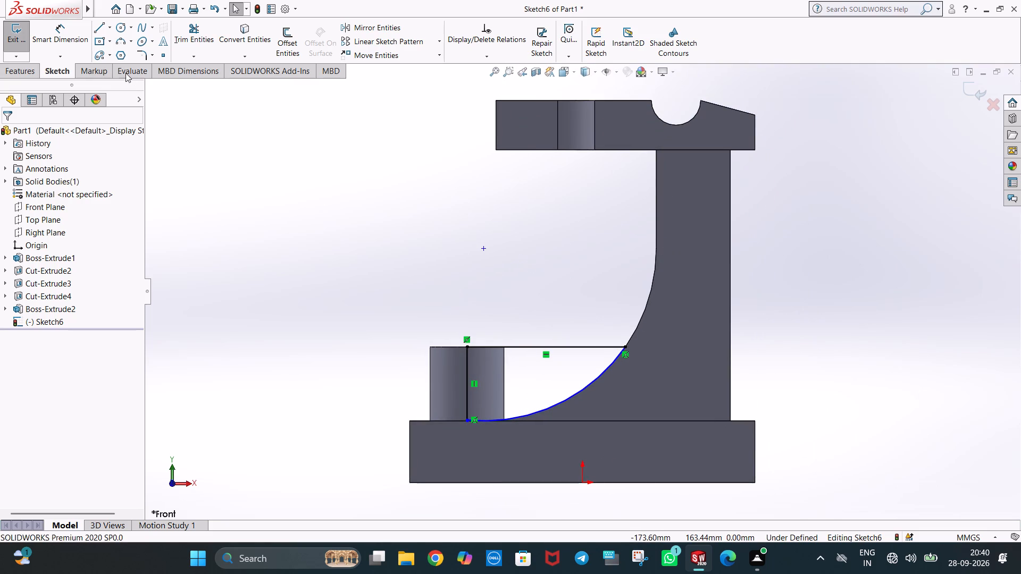
pyautogui.click(85, 40)
pyautogui.click(568, 397)
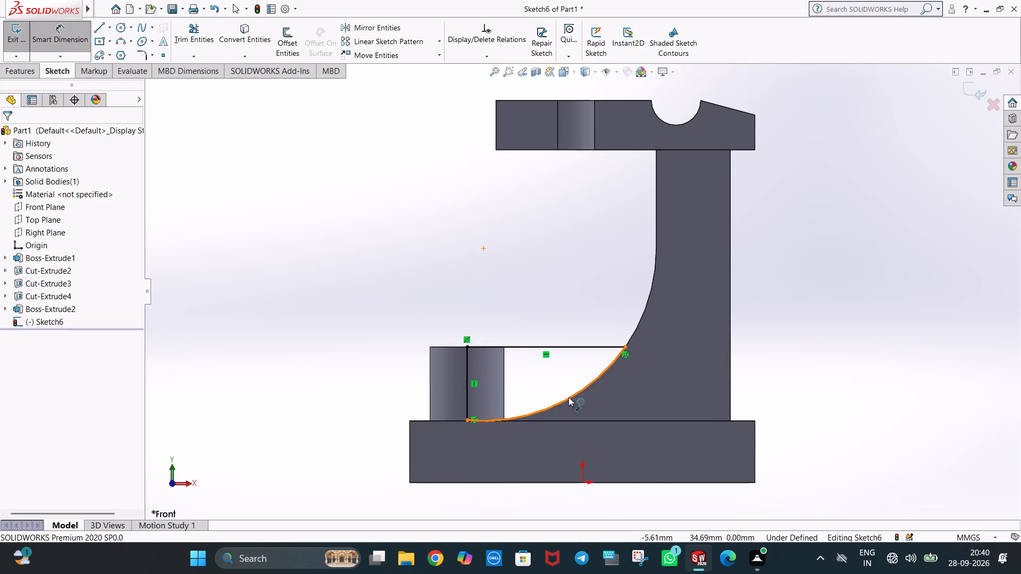
pyautogui.click(531, 378)
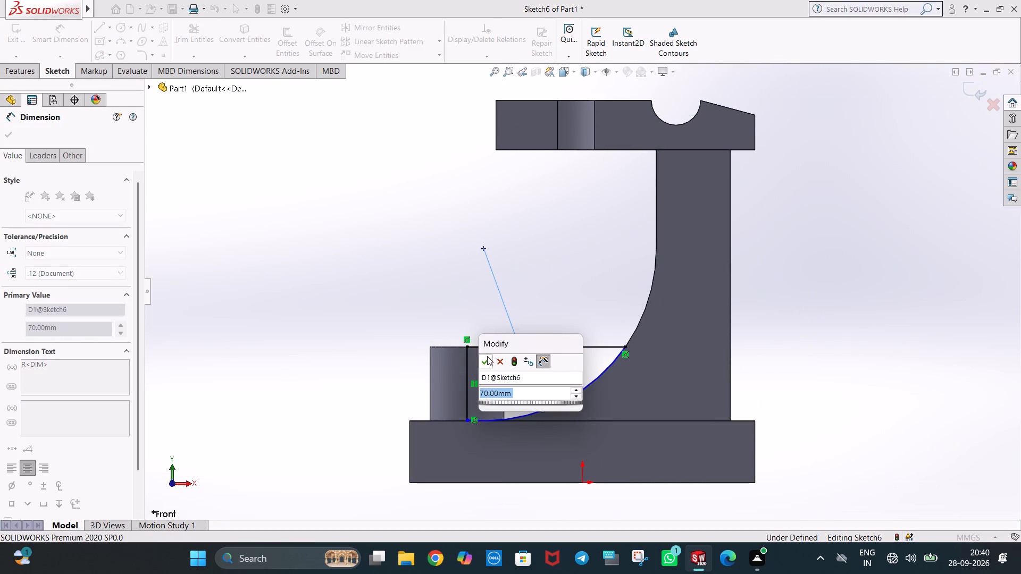
pyautogui.click(487, 356)
pyautogui.click(576, 271)
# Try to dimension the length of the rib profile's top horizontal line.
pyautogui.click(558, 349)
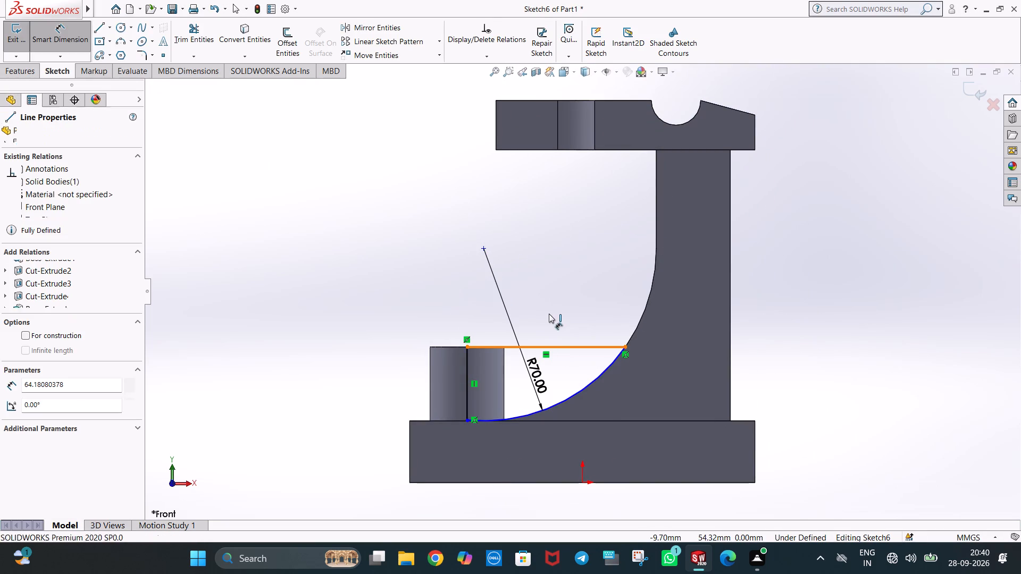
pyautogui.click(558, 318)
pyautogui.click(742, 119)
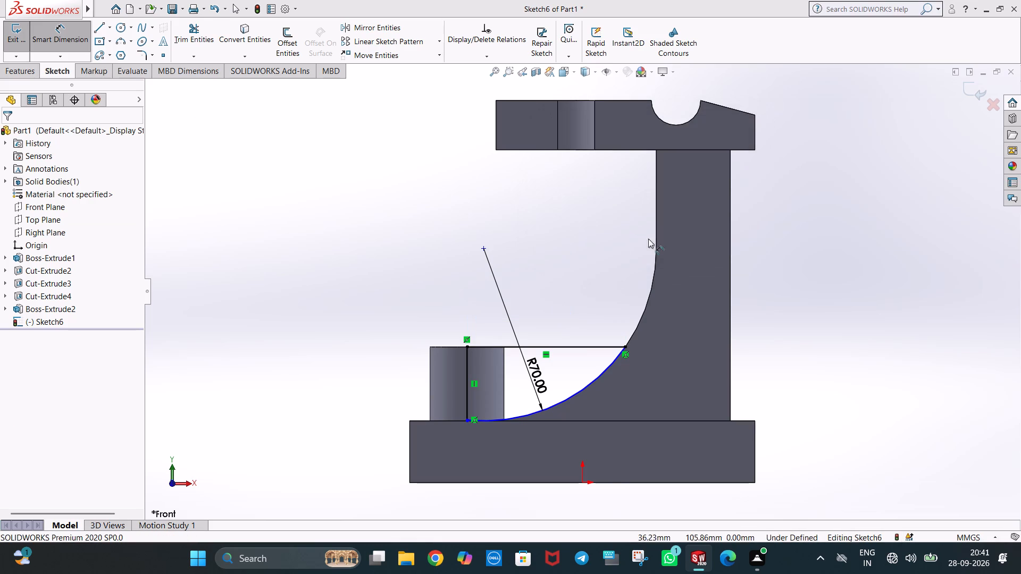
# Dimension the arc centre's vertical distance from the origin as 95 mm.
pyautogui.click(484, 248)
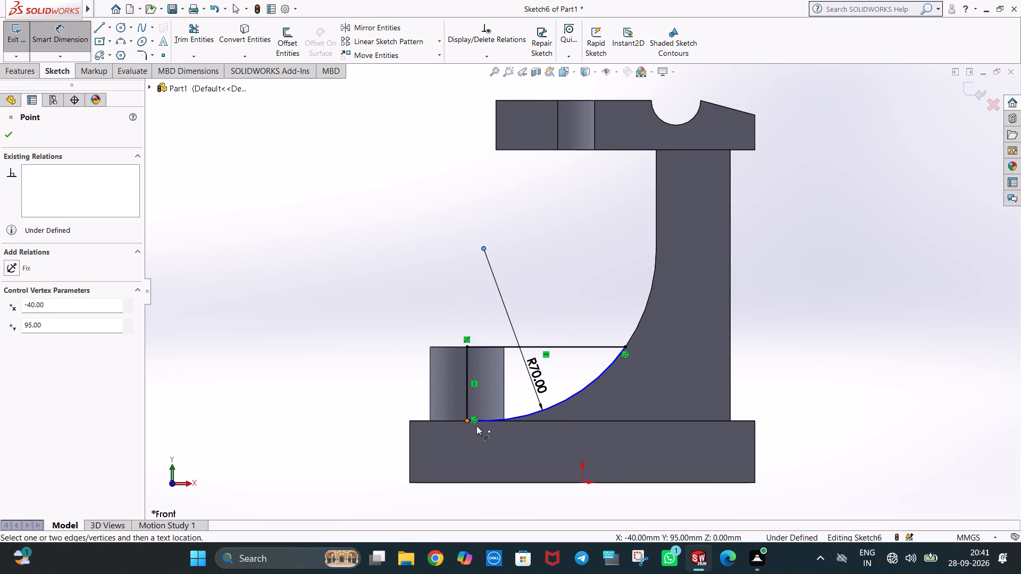
pyautogui.click(581, 484)
pyautogui.click(583, 318)
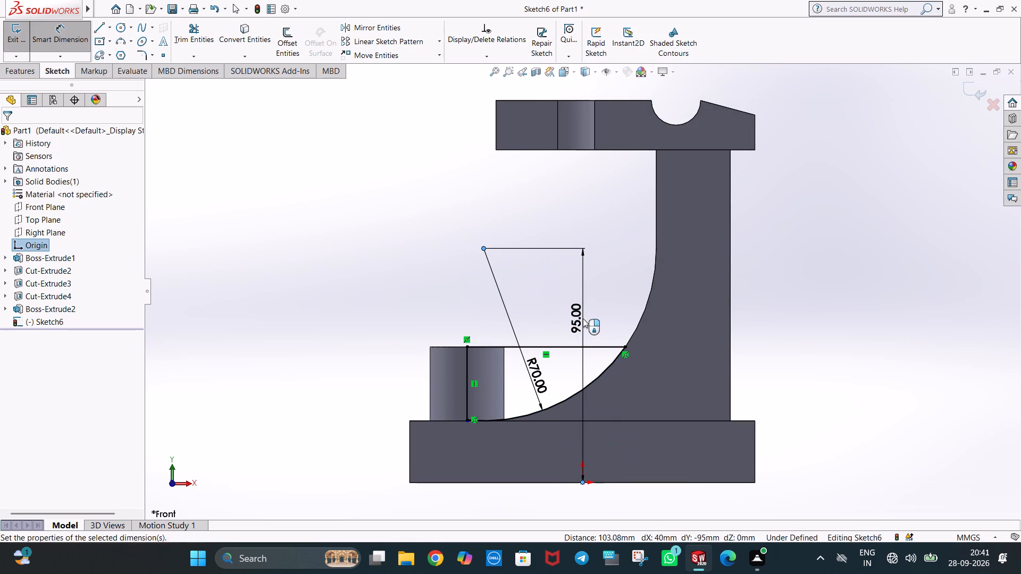
pyautogui.click(537, 298)
pyautogui.click(767, 284)
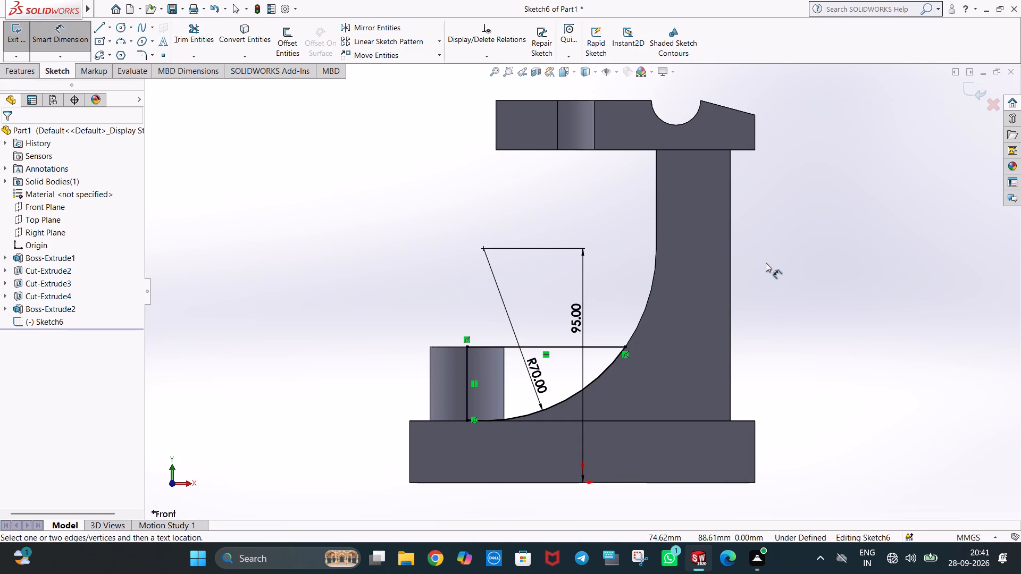
pyautogui.press('Escape')
# Dimension the vertical sketch line through the boss as 30 mm.
pyautogui.moveTo(770, 314); pyautogui.dragTo(753, 361, button='middle')
pyautogui.click(475, 377)
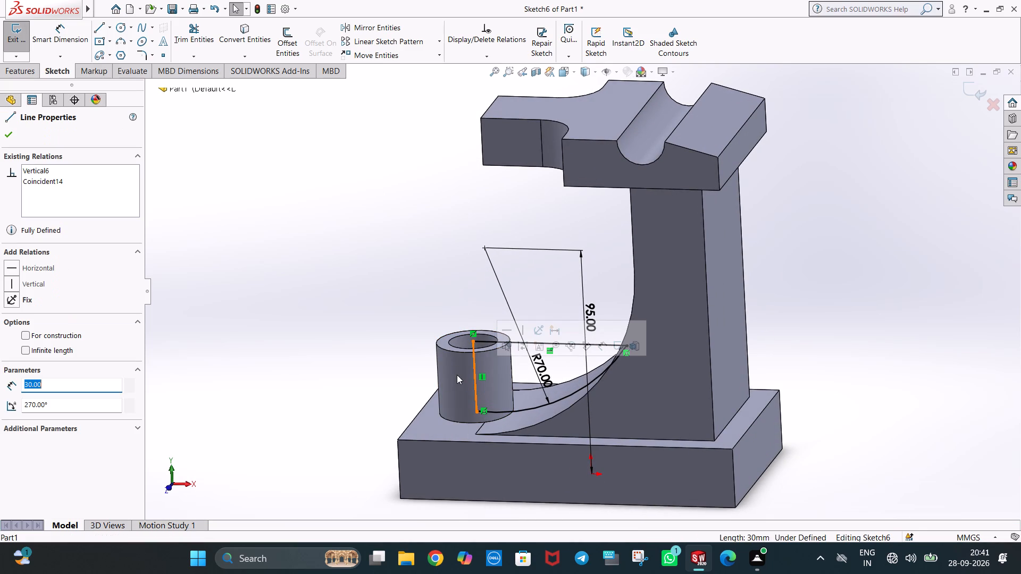
pyautogui.press('Escape')
pyautogui.click(274, 208)
pyautogui.press('Escape')
pyautogui.click(45, 36)
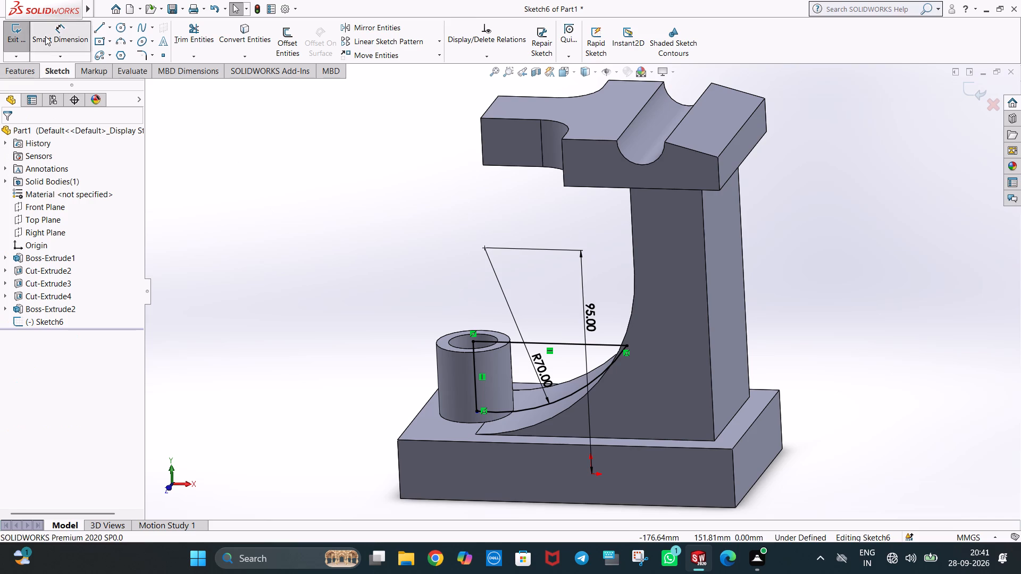
pyautogui.click(475, 368)
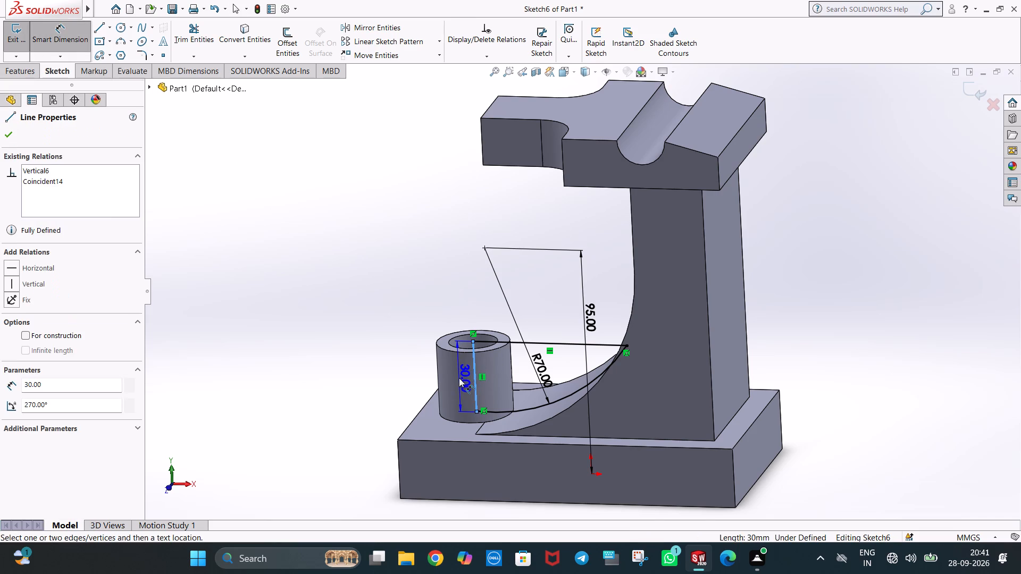
pyautogui.click(457, 379)
pyautogui.click(409, 359)
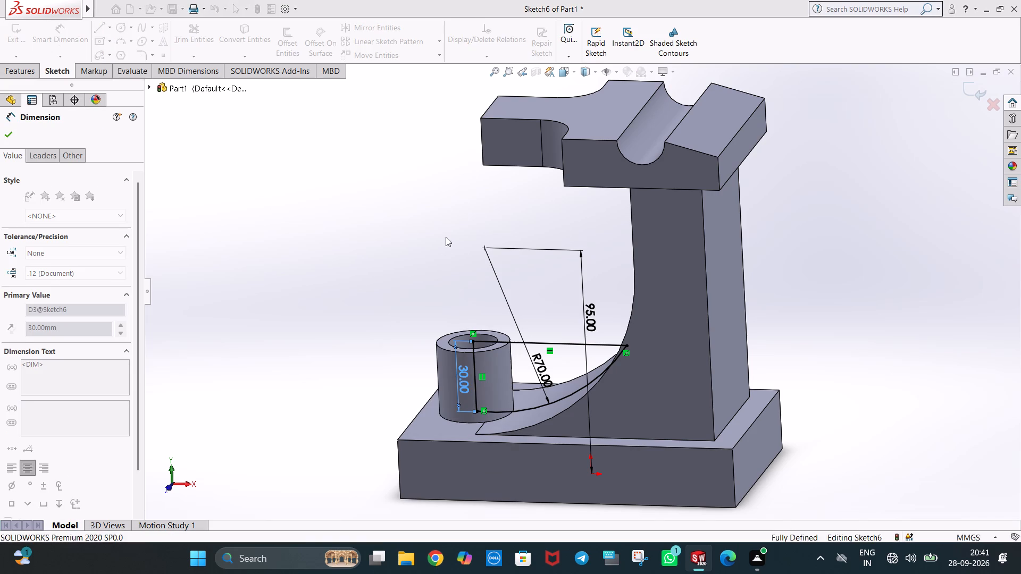
pyautogui.click(446, 236)
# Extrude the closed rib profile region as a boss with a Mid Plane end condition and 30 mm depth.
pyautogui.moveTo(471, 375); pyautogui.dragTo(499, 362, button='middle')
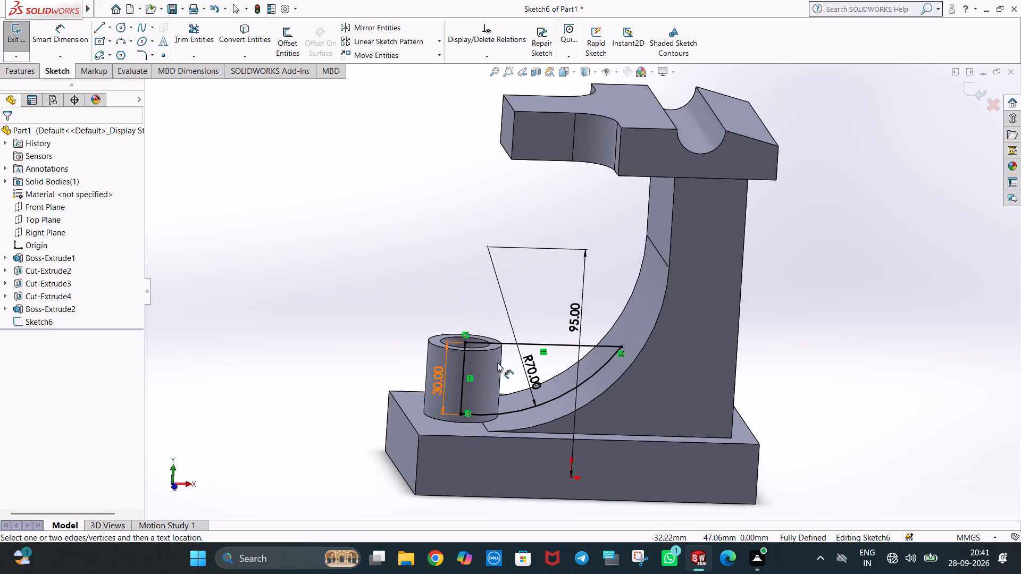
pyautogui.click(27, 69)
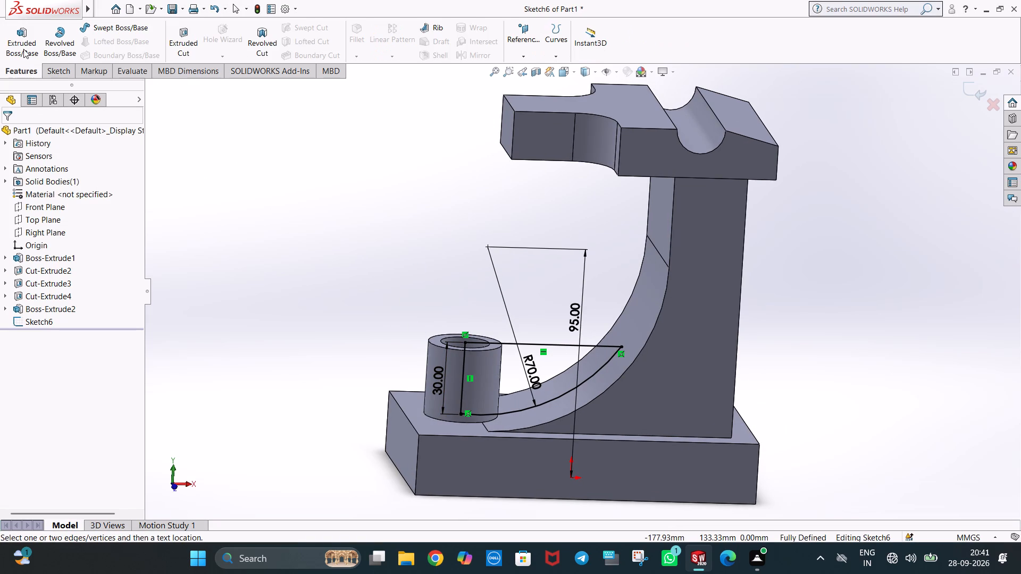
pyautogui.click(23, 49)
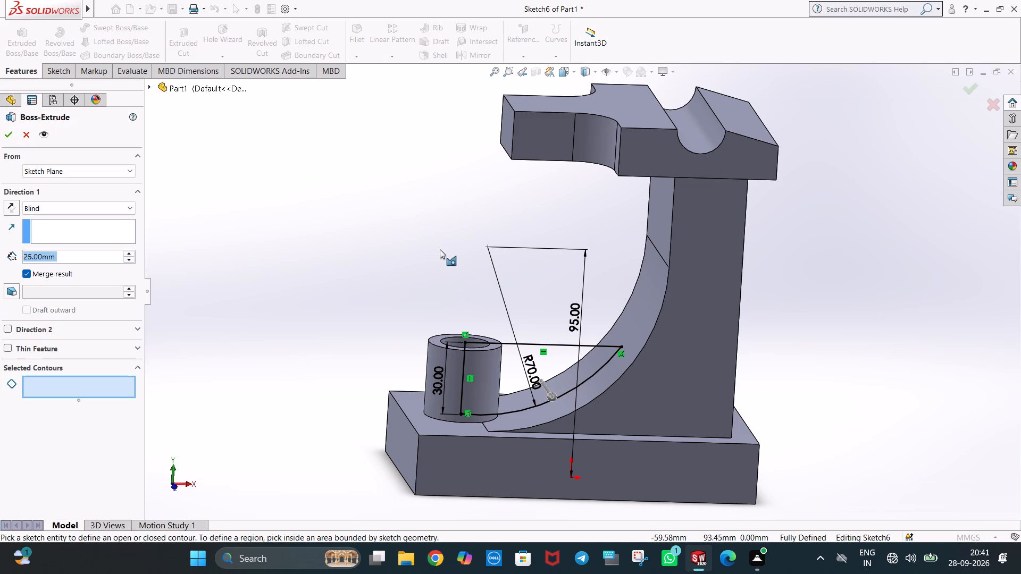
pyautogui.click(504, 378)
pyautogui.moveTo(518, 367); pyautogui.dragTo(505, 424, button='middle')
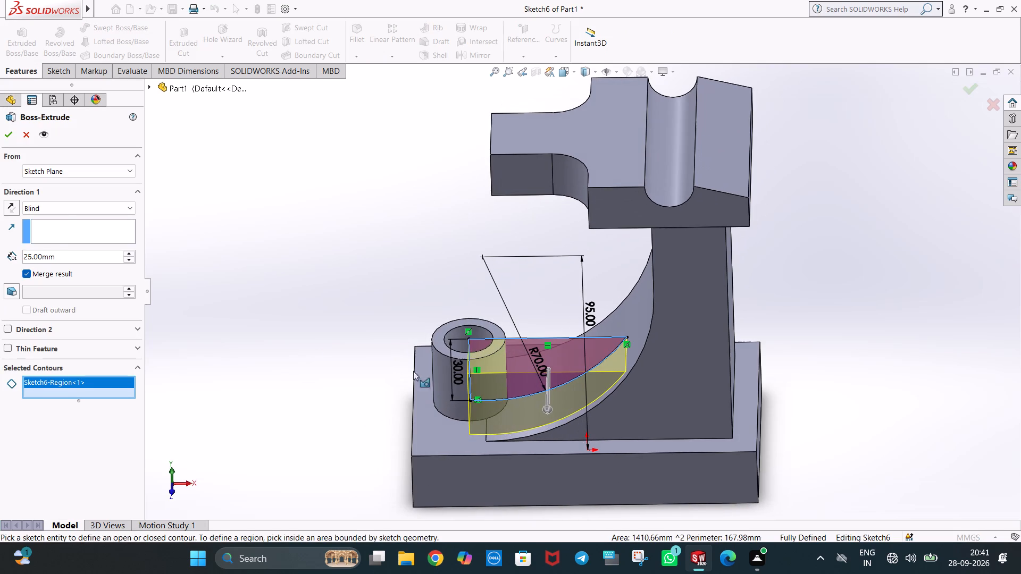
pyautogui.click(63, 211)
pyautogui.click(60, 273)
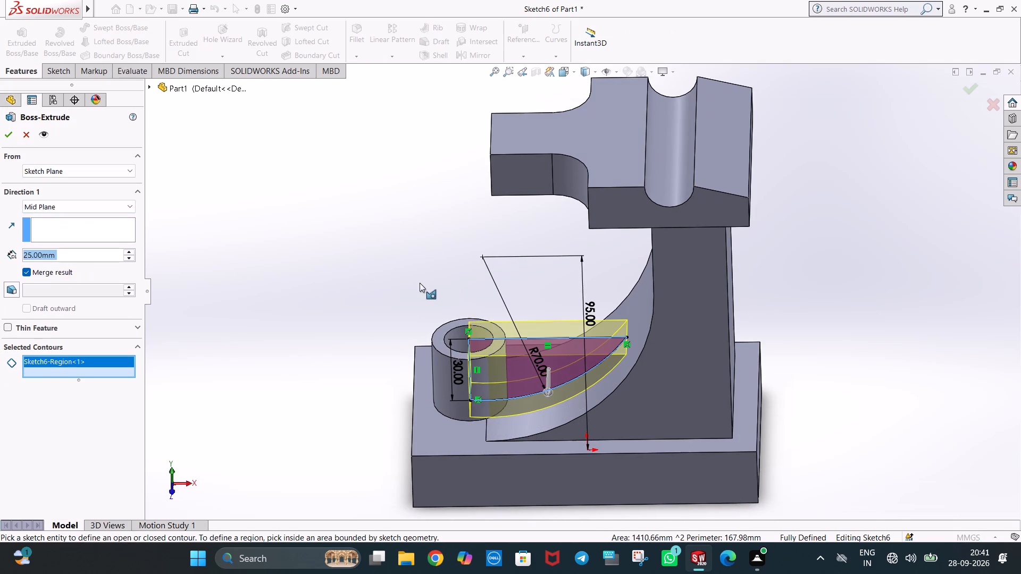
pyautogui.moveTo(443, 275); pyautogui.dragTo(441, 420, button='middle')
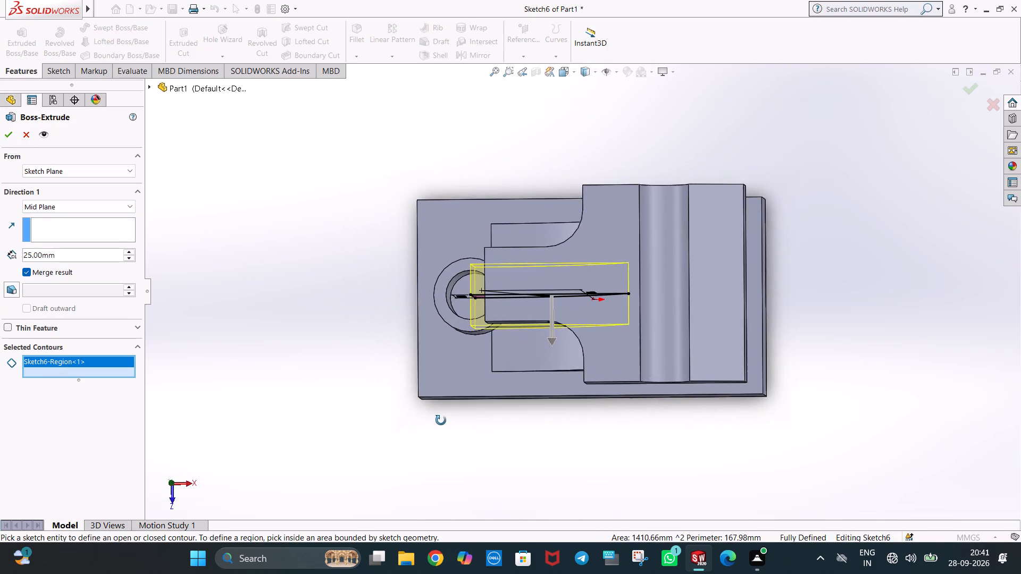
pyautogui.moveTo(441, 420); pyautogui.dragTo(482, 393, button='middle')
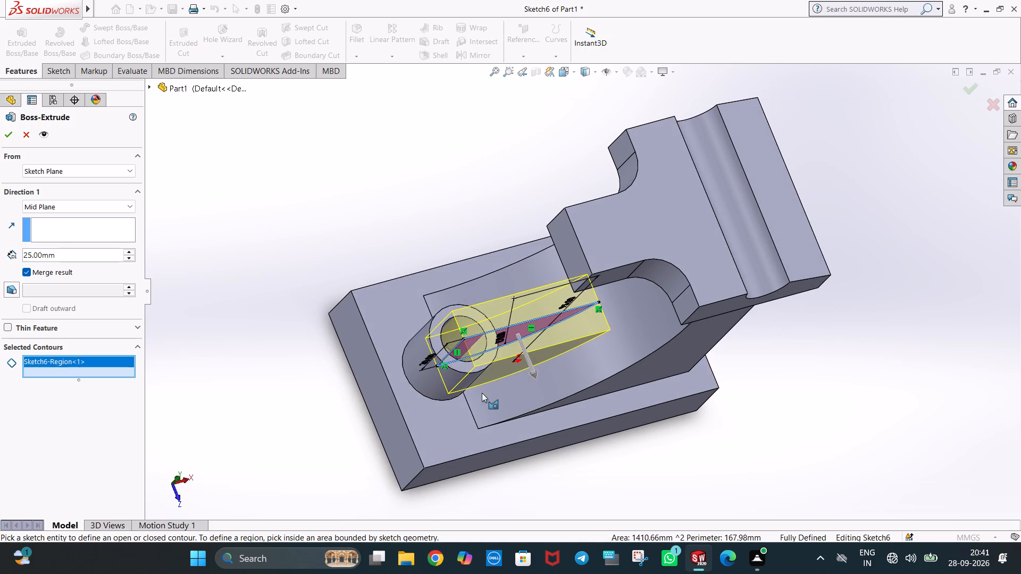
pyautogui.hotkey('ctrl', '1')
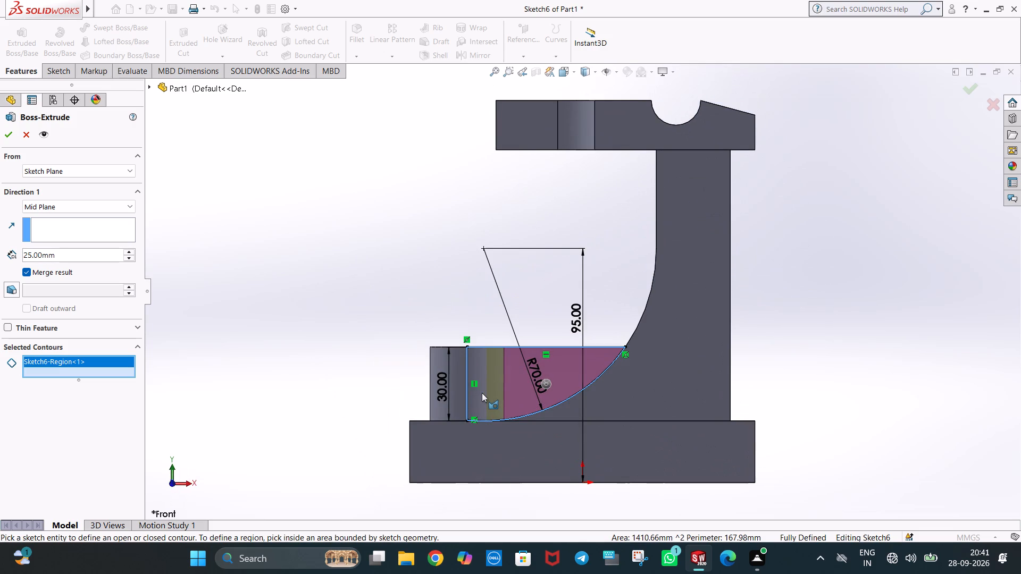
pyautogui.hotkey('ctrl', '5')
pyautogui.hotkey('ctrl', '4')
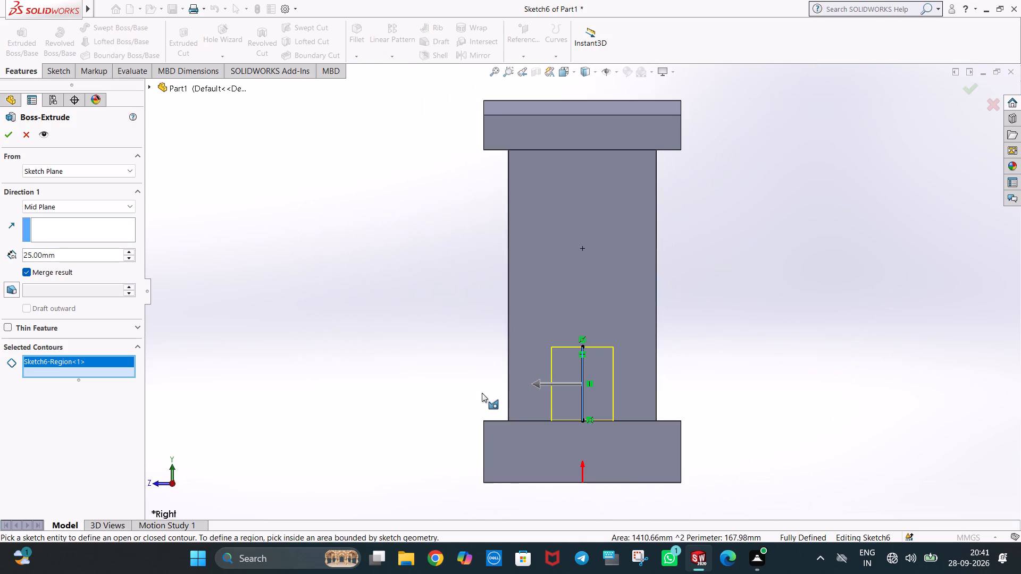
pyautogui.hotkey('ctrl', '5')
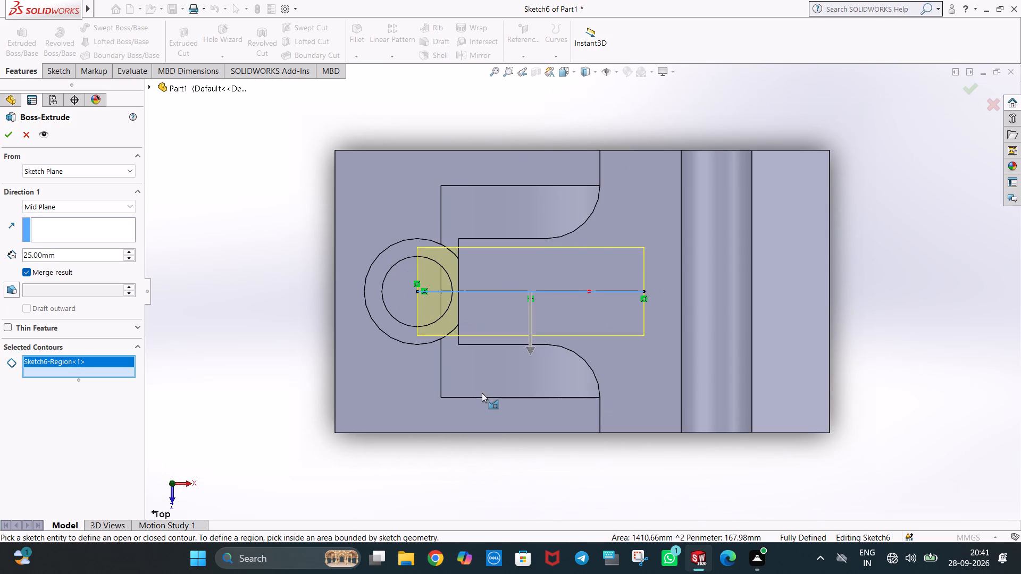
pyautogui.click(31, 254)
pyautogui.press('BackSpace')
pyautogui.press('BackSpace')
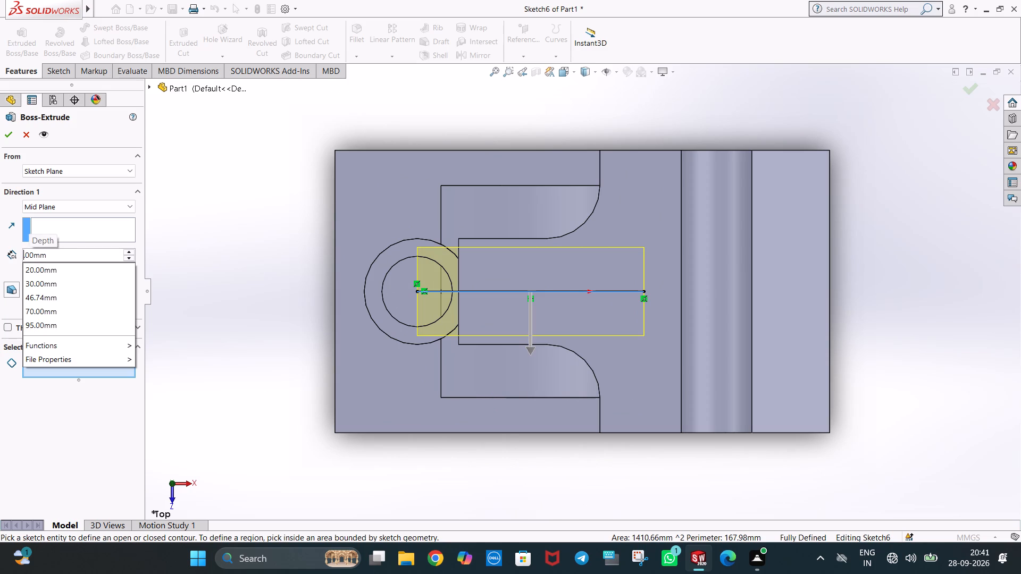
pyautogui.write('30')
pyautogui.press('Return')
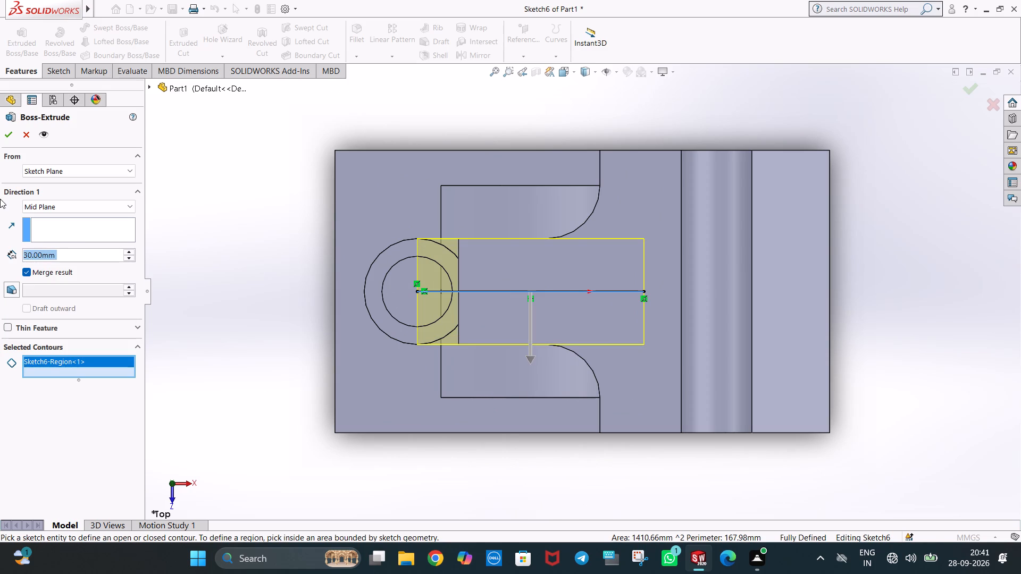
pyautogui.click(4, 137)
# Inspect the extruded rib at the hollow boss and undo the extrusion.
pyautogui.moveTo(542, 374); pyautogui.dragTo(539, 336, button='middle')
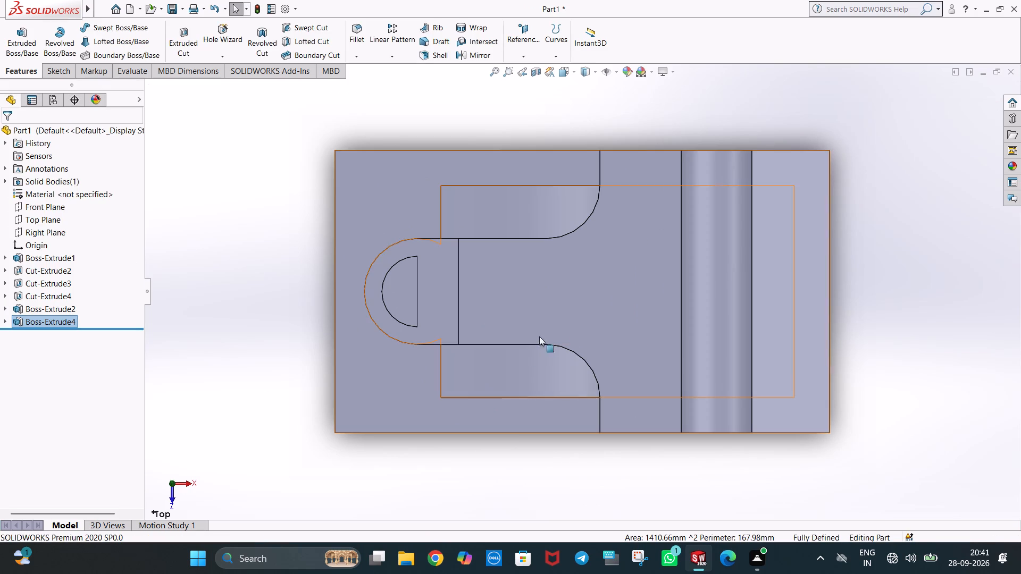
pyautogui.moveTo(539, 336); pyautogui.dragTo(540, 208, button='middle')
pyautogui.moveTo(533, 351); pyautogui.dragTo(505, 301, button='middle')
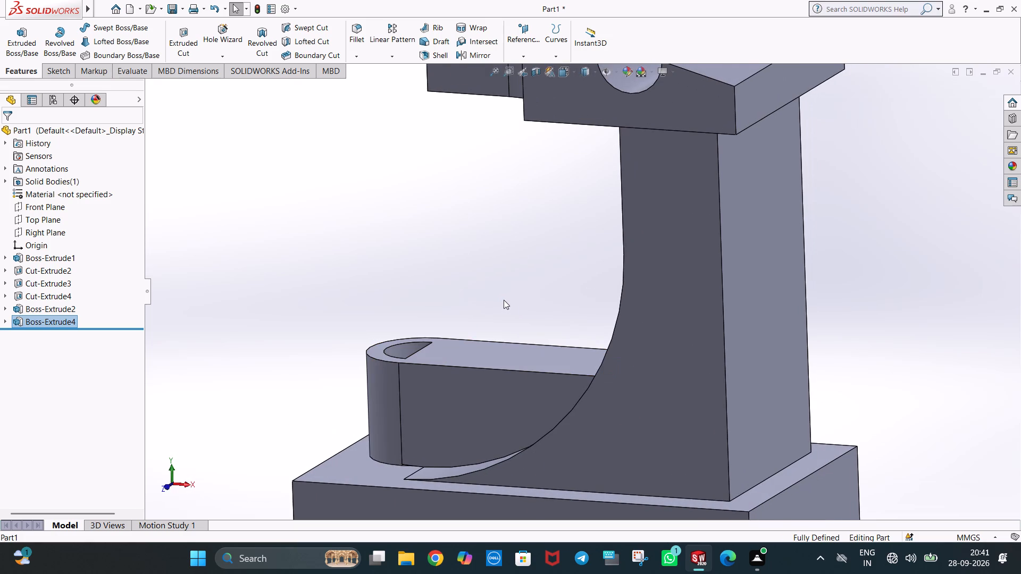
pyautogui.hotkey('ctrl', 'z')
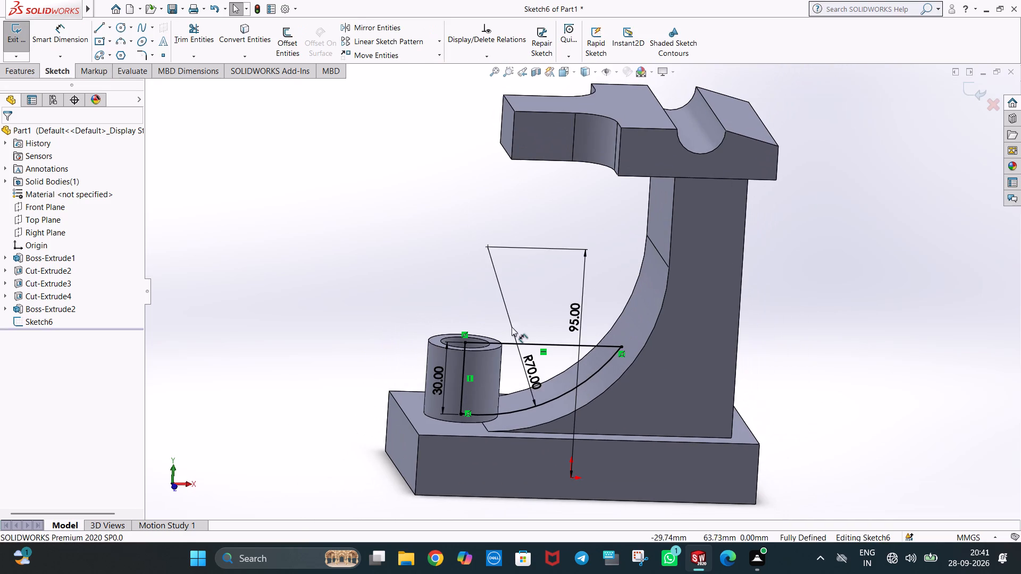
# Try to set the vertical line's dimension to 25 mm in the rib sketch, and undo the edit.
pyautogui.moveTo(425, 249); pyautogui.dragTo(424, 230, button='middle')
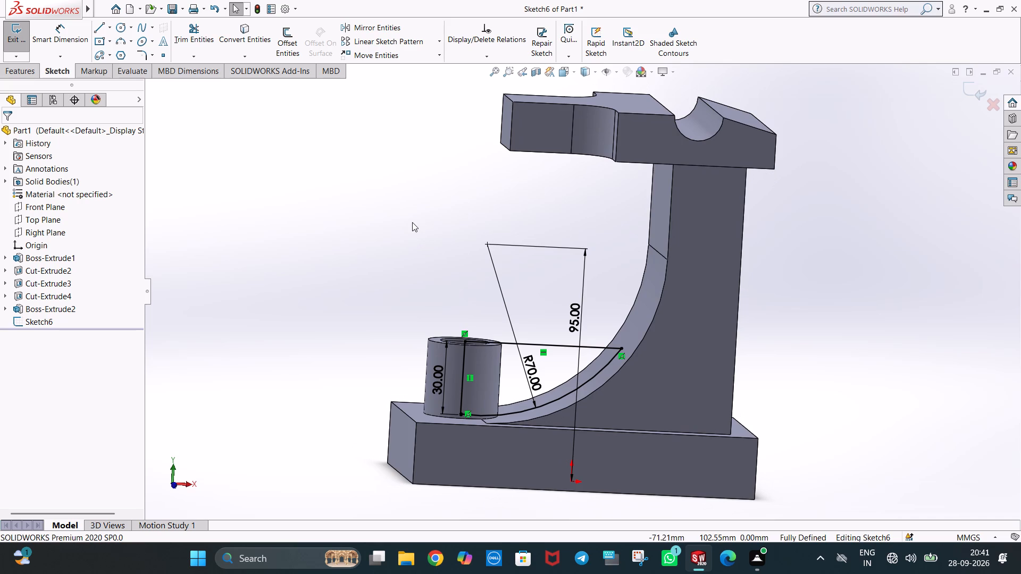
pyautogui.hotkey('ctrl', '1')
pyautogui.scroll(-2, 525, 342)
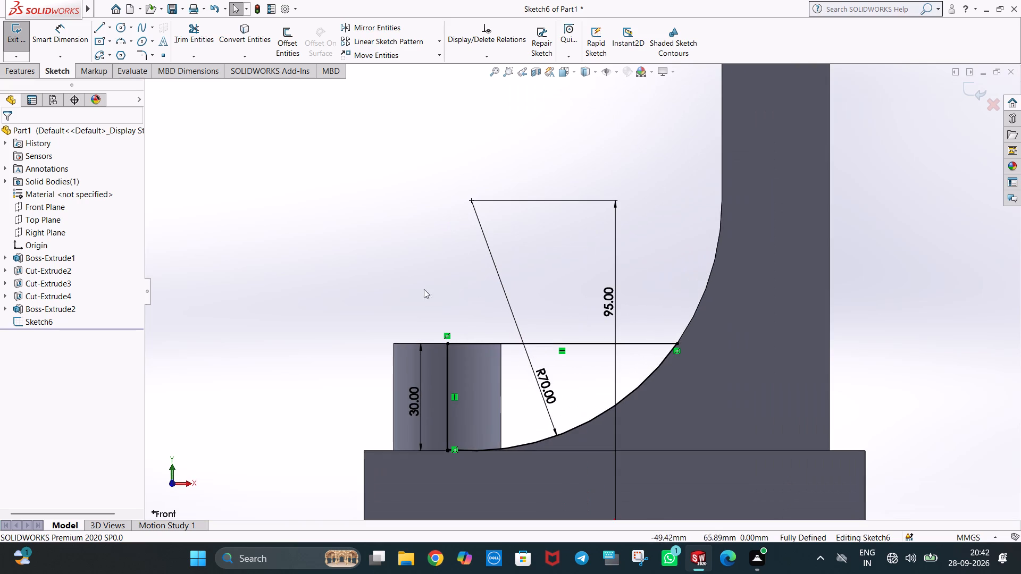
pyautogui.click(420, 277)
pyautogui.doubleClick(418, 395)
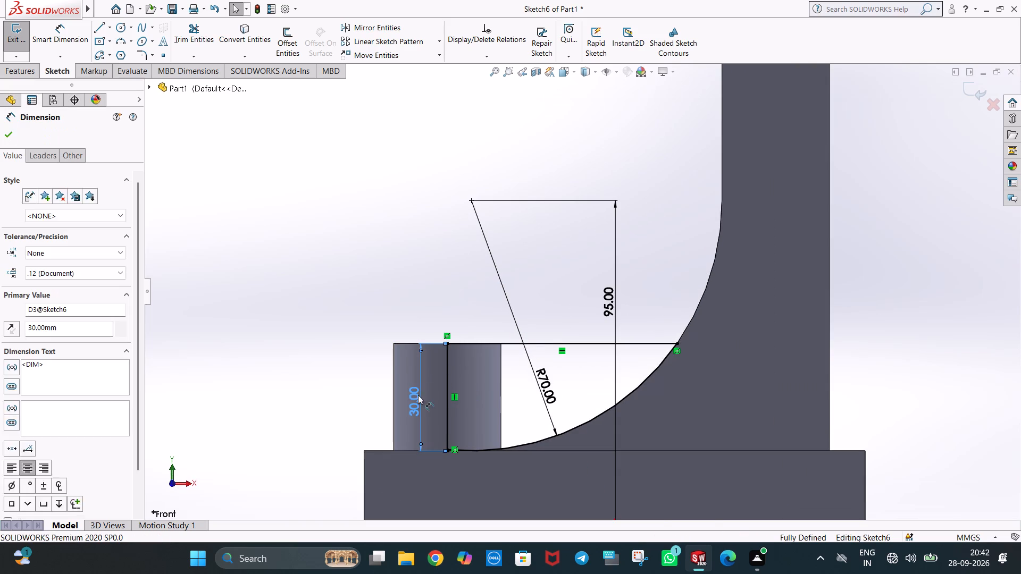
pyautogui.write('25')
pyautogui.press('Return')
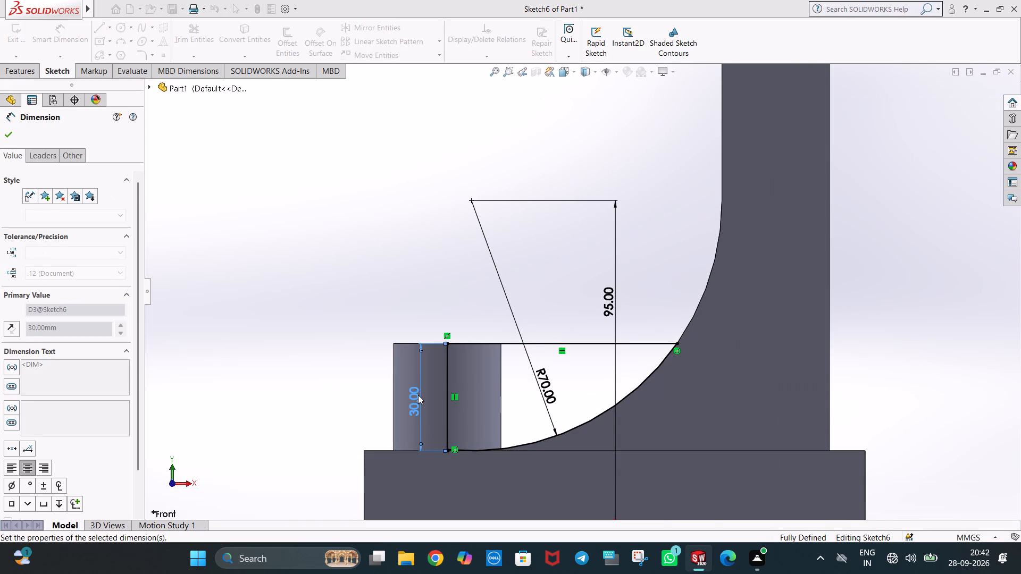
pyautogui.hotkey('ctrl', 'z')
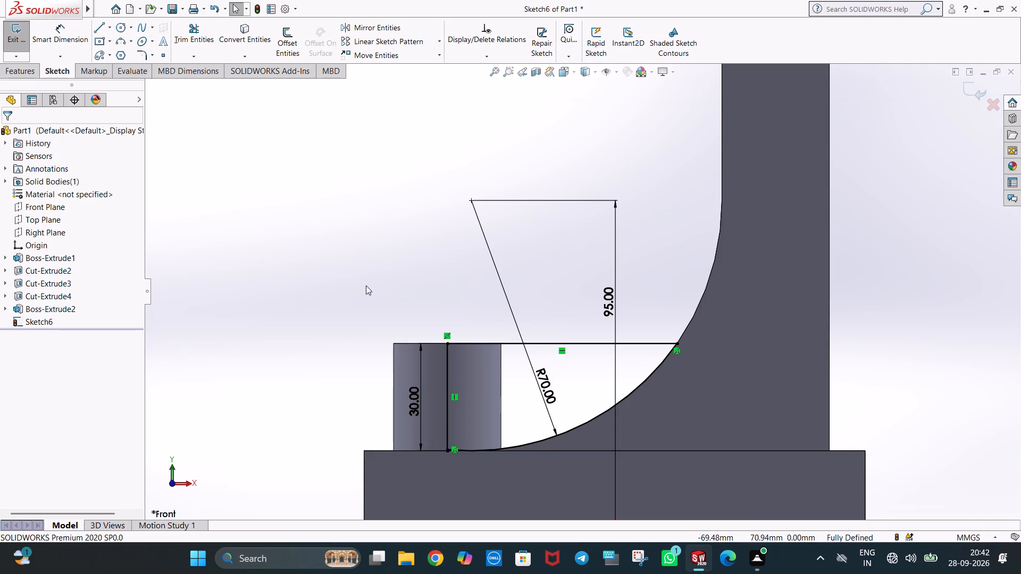
# Delete the 30 mm dimension and the top horizontal line from the rib profile sketch.
pyautogui.click(366, 281)
pyautogui.click(412, 392)
pyautogui.press('Delete')
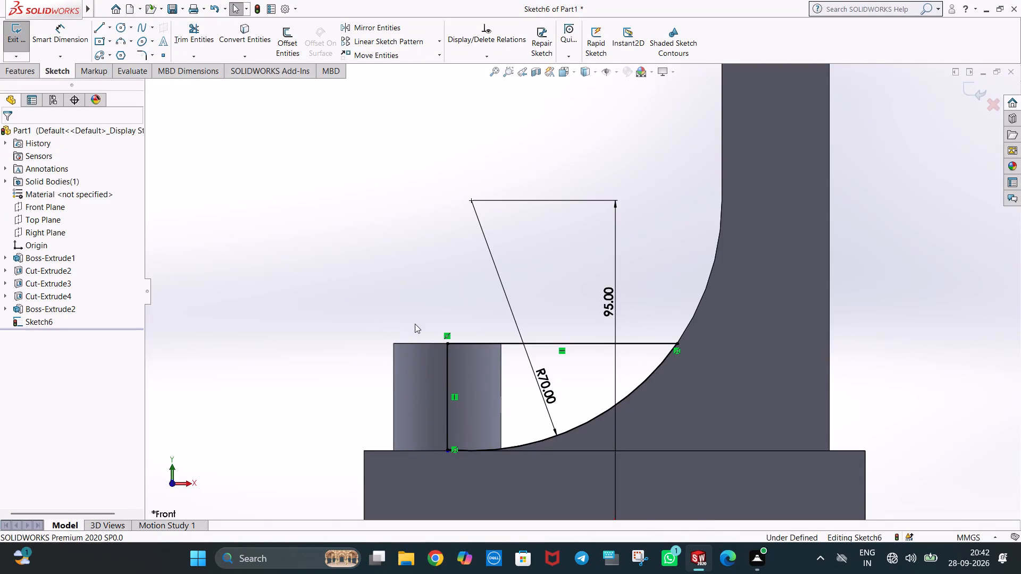
pyautogui.click(416, 313)
pyautogui.click(512, 346)
pyautogui.press('Delete')
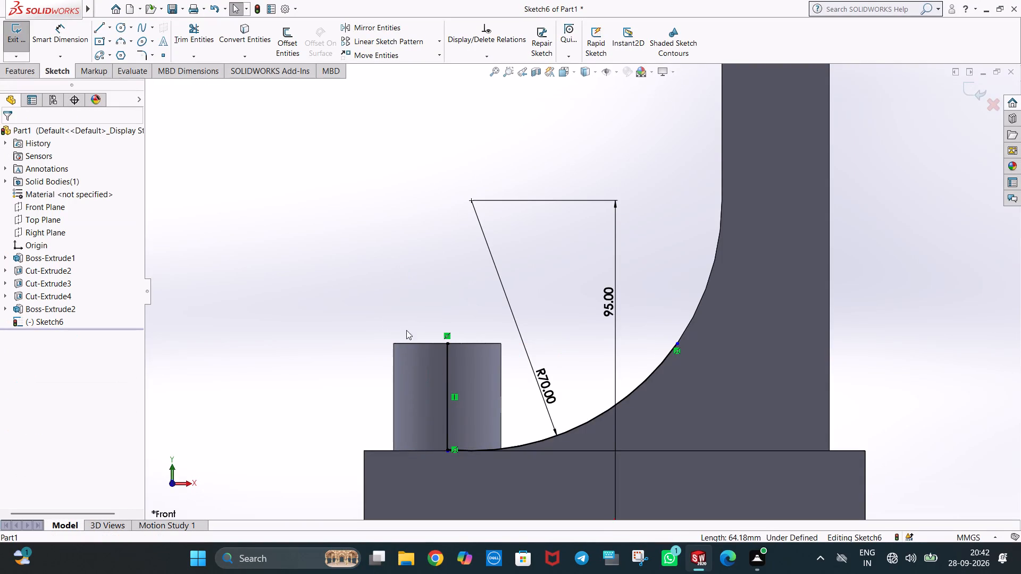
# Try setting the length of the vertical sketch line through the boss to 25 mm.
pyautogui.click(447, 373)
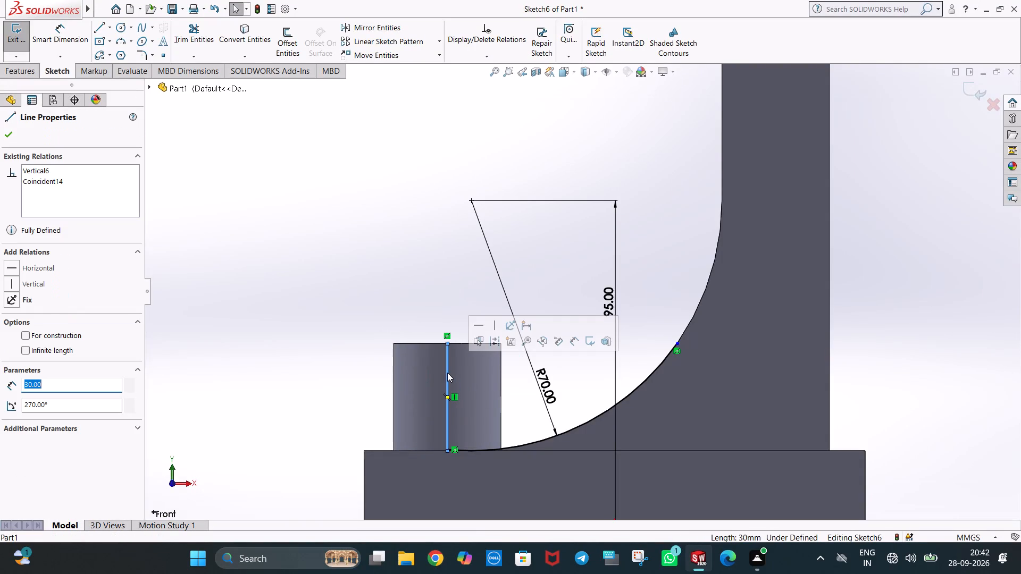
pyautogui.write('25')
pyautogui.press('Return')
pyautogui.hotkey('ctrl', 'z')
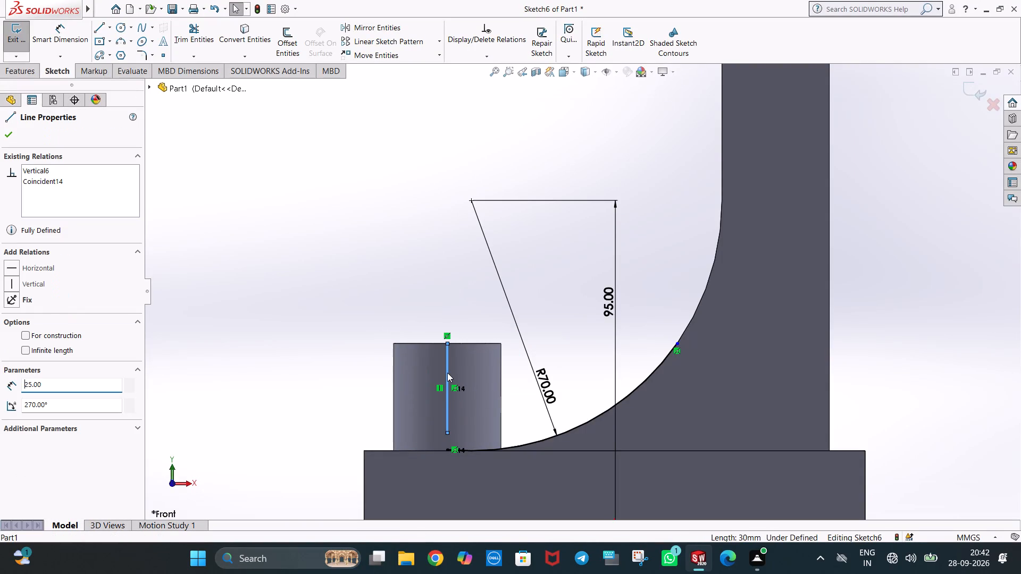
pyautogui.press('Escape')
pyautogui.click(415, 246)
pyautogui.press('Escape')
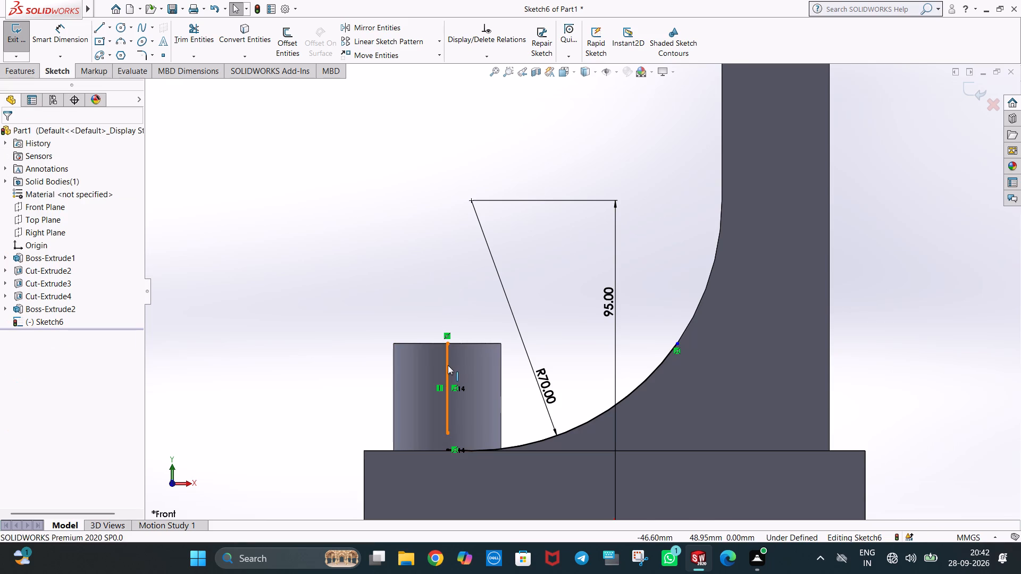
# Delete the vertical sketch line running through the hollow boss.
pyautogui.click(448, 365)
pyautogui.press('Delete')
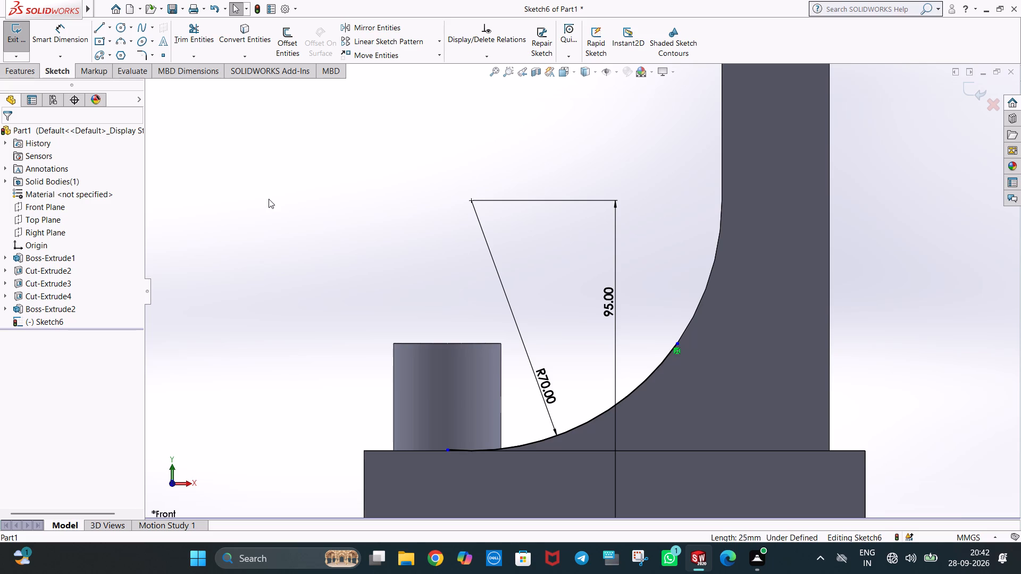
# Sketch a 25 mm vertical line upward from the 70 mm arc's endpoint inside the boss.
pyautogui.moveTo(572, 377); pyautogui.dragTo(574, 446, button='middle')
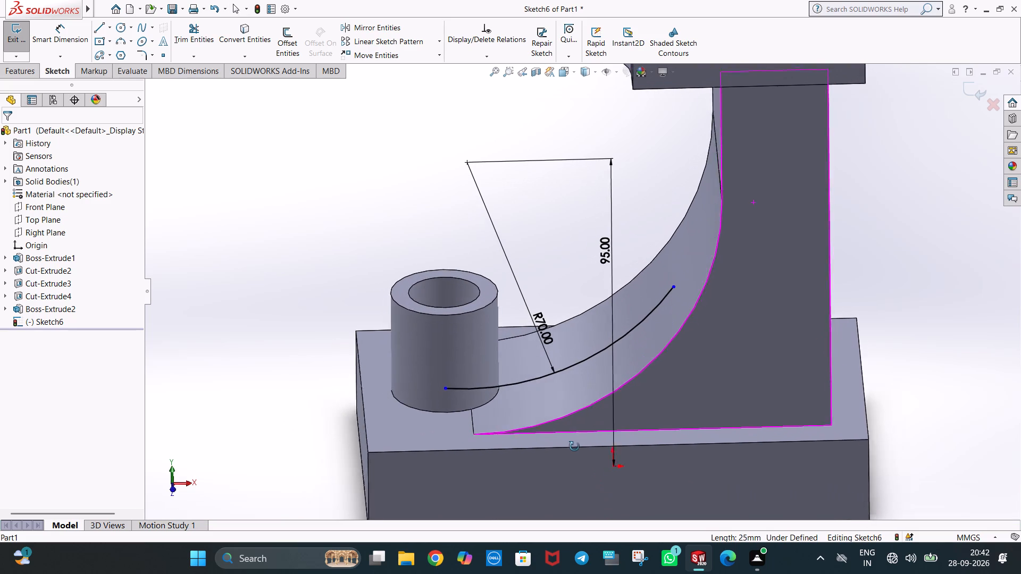
pyautogui.moveTo(574, 446); pyautogui.dragTo(573, 448, button='middle')
pyautogui.moveTo(470, 347); pyautogui.dragTo(464, 306, button='middle')
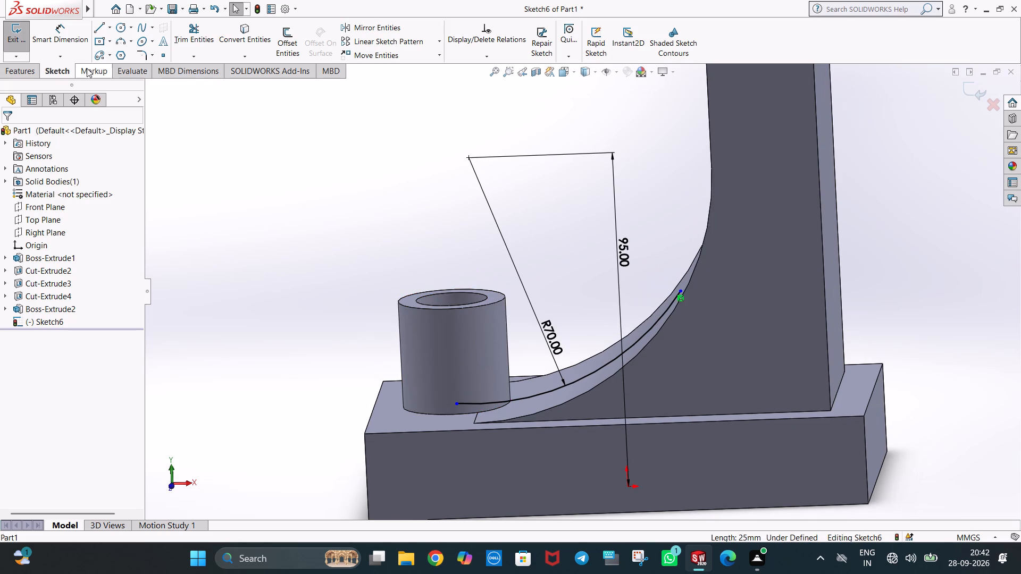
pyautogui.click(100, 26)
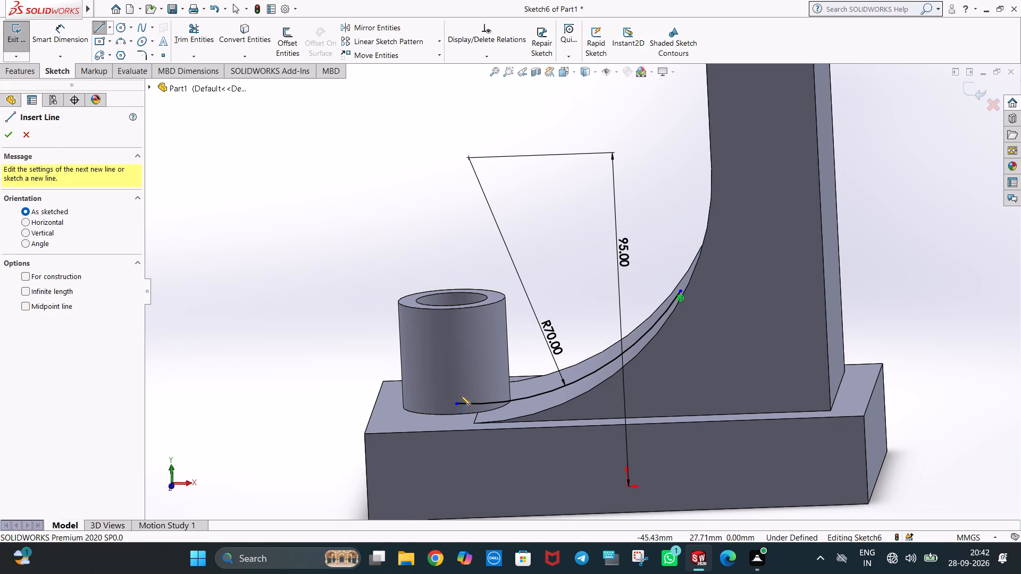
pyautogui.click(459, 404)
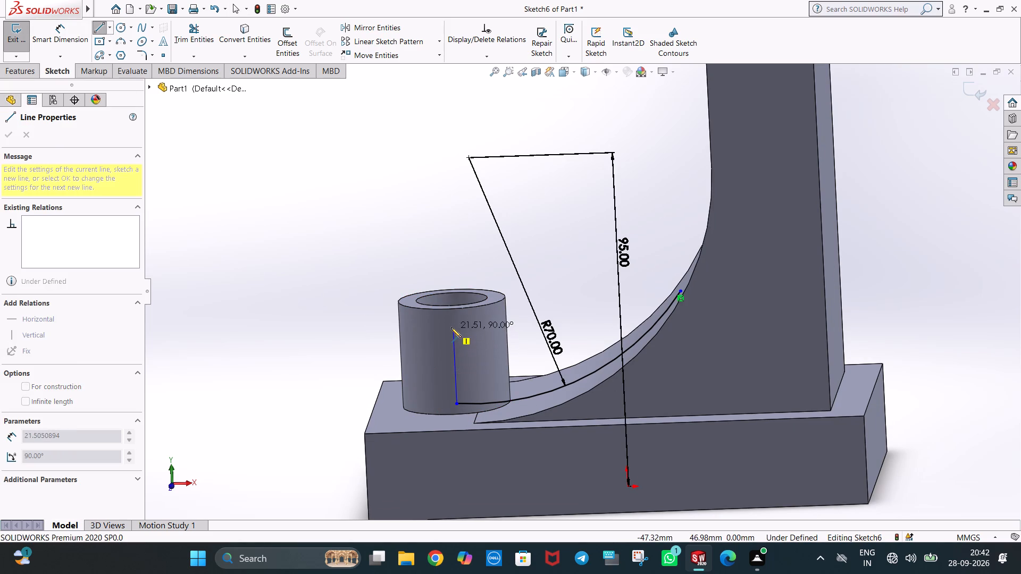
pyautogui.click(451, 327)
pyautogui.write('25')
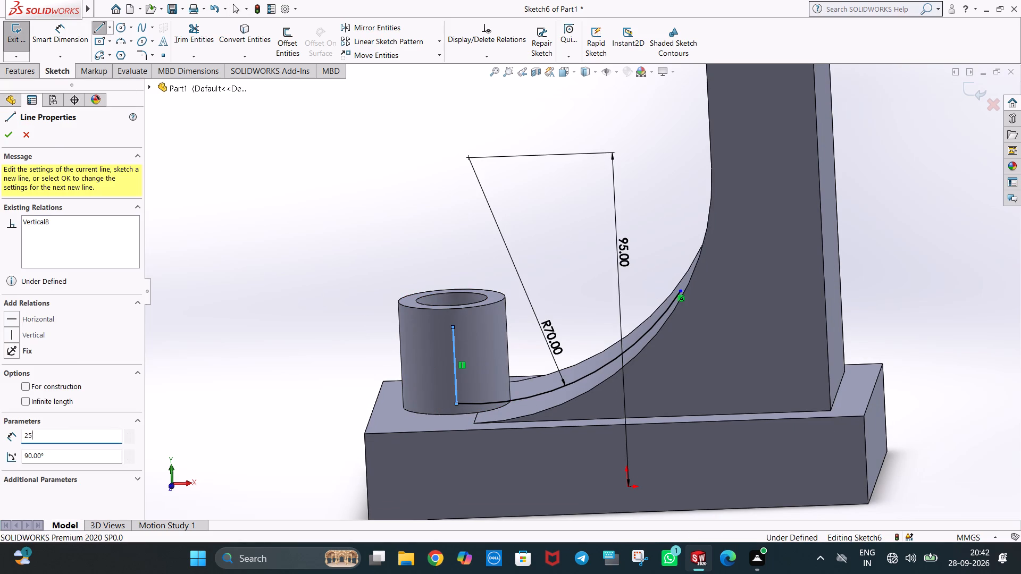
pyautogui.press('Return')
pyautogui.press('Escape')
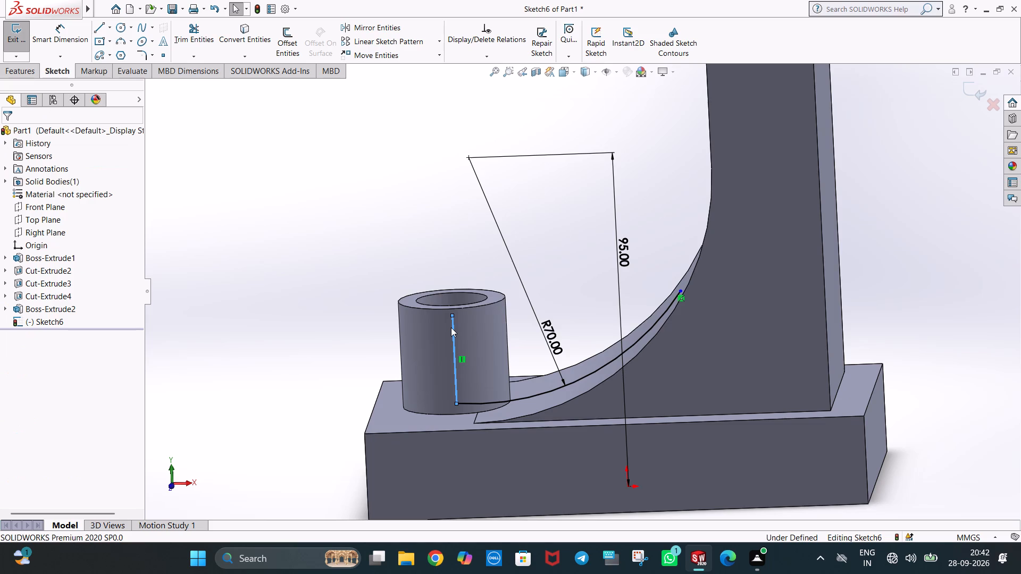
# Sketch a horizontal line about 60.6 mm long from the top of the vertical boss line across to the 70 mm arc.
pyautogui.hotkey('ctrl', '1')
pyautogui.scroll(-1, 477, 372)
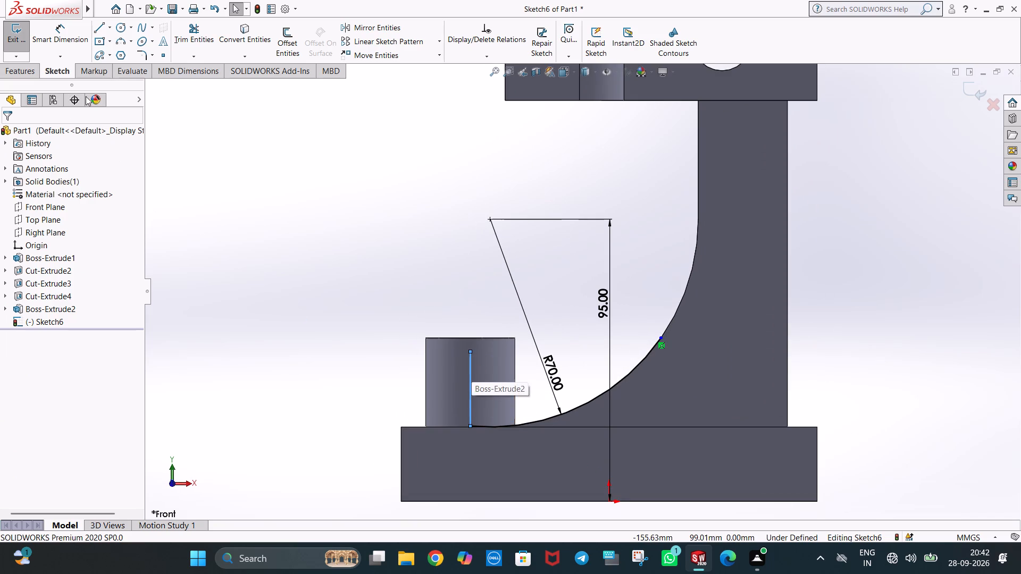
pyautogui.click(99, 25)
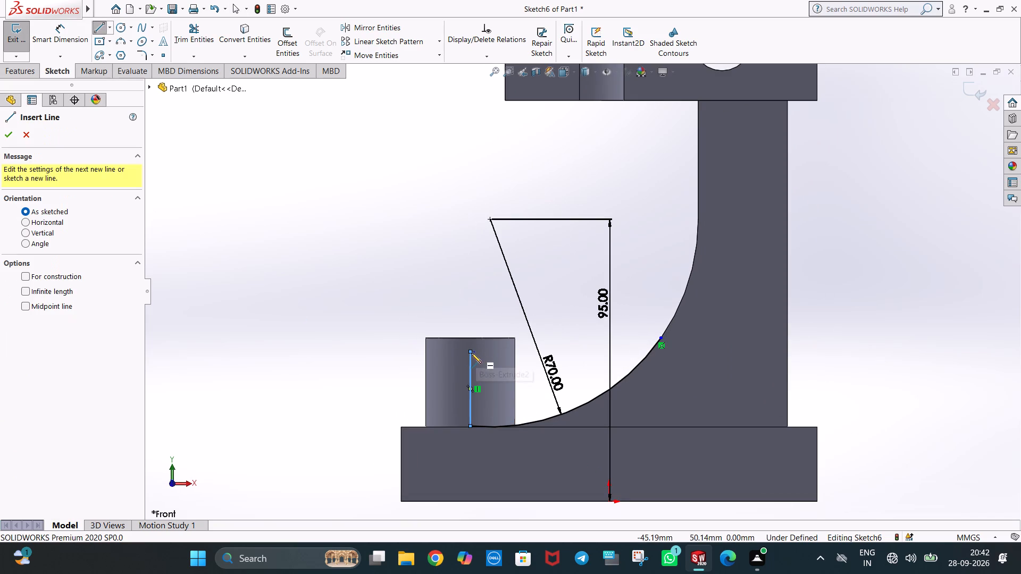
pyautogui.click(470, 351)
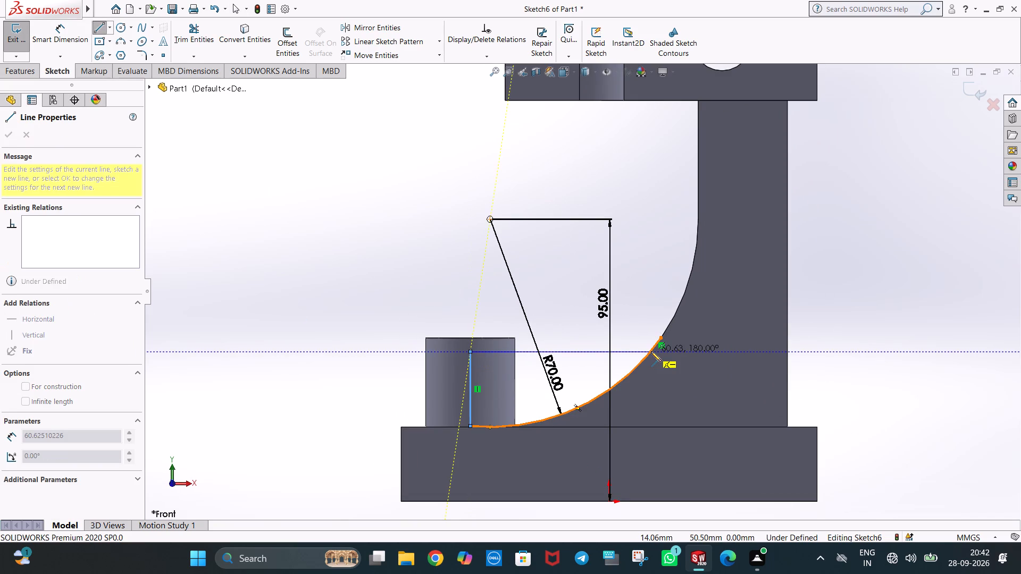
pyautogui.click(651, 351)
pyautogui.press('Escape')
pyautogui.press('Escape')
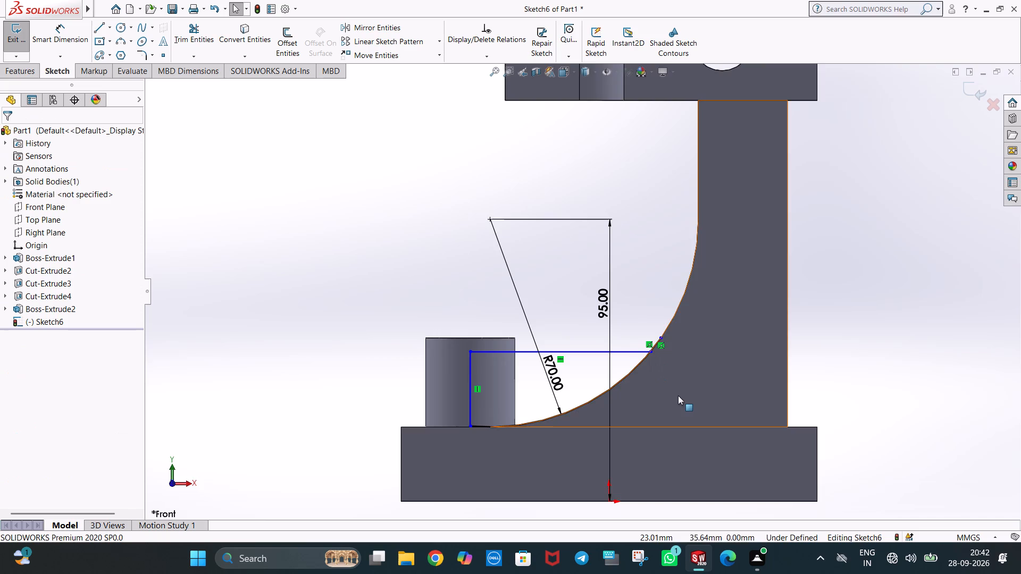
# Trim the short piece of the 70 mm arc extending past the horizontal line to close the rib profile.
pyautogui.moveTo(678, 395); pyautogui.dragTo(645, 450, button='middle')
pyautogui.moveTo(637, 398); pyautogui.dragTo(671, 395, button='middle')
pyautogui.click(200, 45)
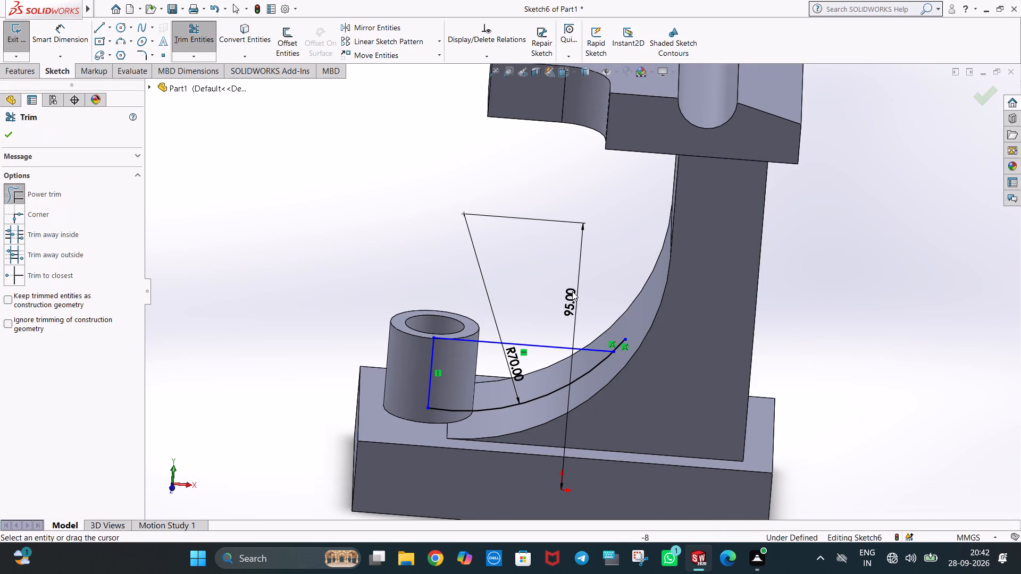
pyautogui.moveTo(603, 333); pyautogui.dragTo(618, 352)
pyautogui.press('Escape')
pyautogui.press('Escape')
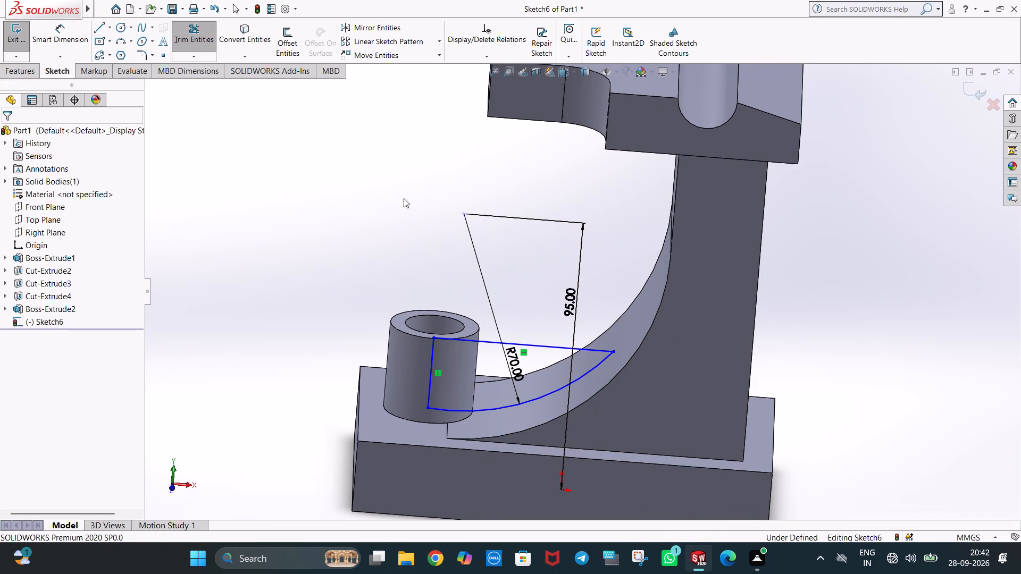
pyautogui.click(391, 196)
# Dimension the vertical line through the boss at 25 mm.
pyautogui.click(48, 31)
pyautogui.click(430, 387)
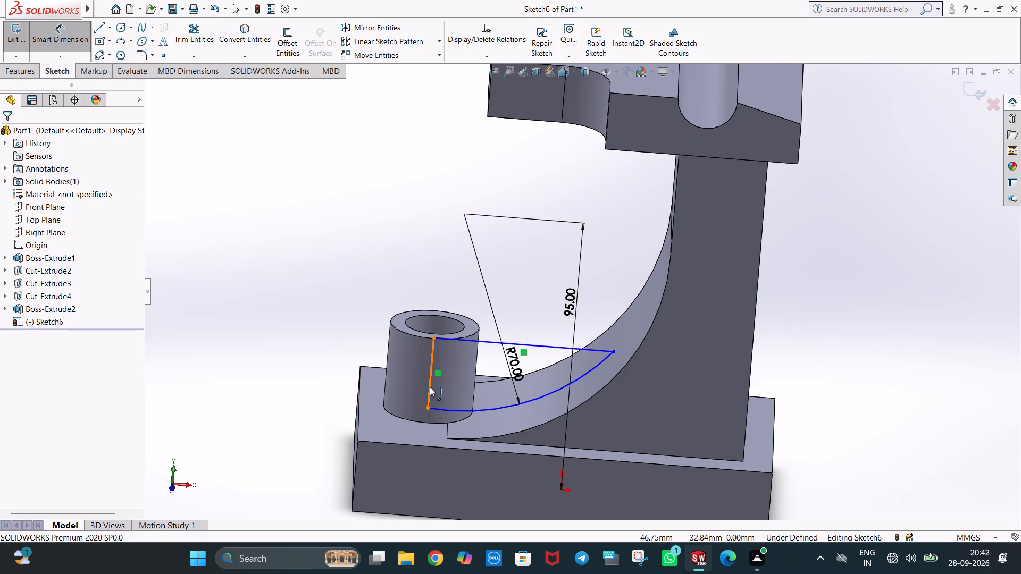
pyautogui.click(409, 372)
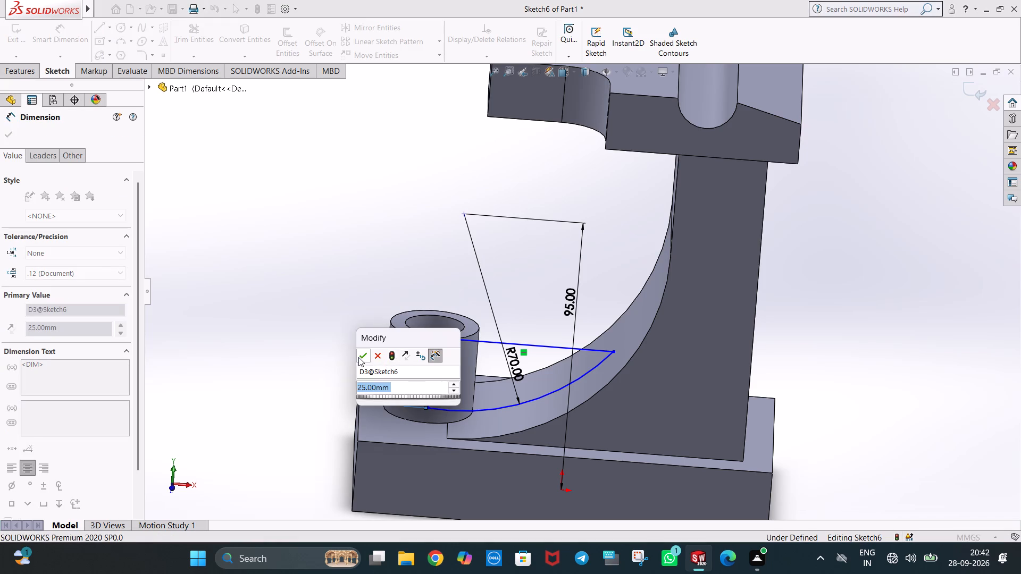
pyautogui.click(359, 355)
# Dimension the length of the rib profile's top horizontal line.
pyautogui.click(512, 342)
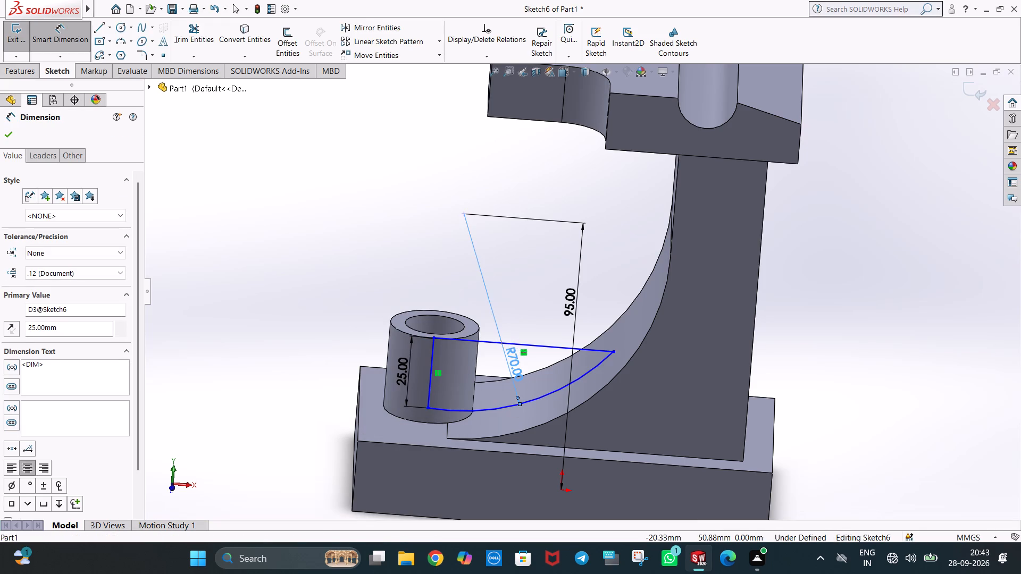
pyautogui.click(530, 345)
pyautogui.click(526, 320)
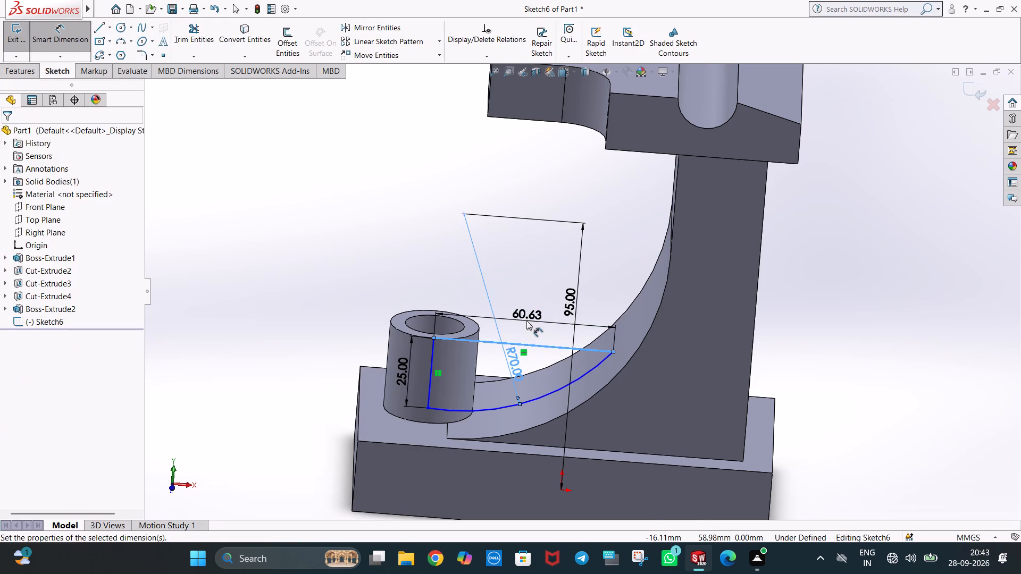
pyautogui.click(478, 306)
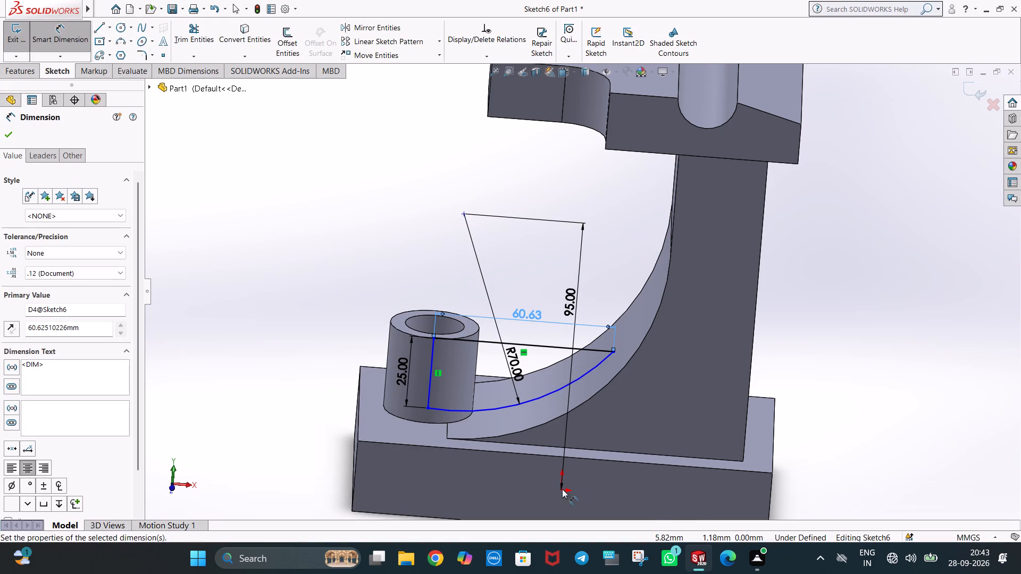
pyautogui.click(561, 489)
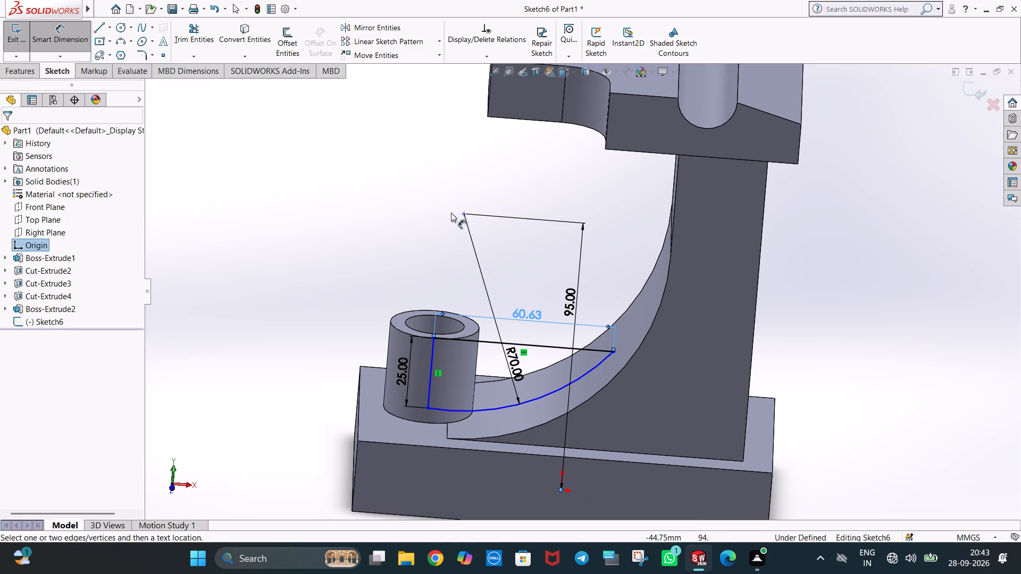
pyautogui.press('Escape')
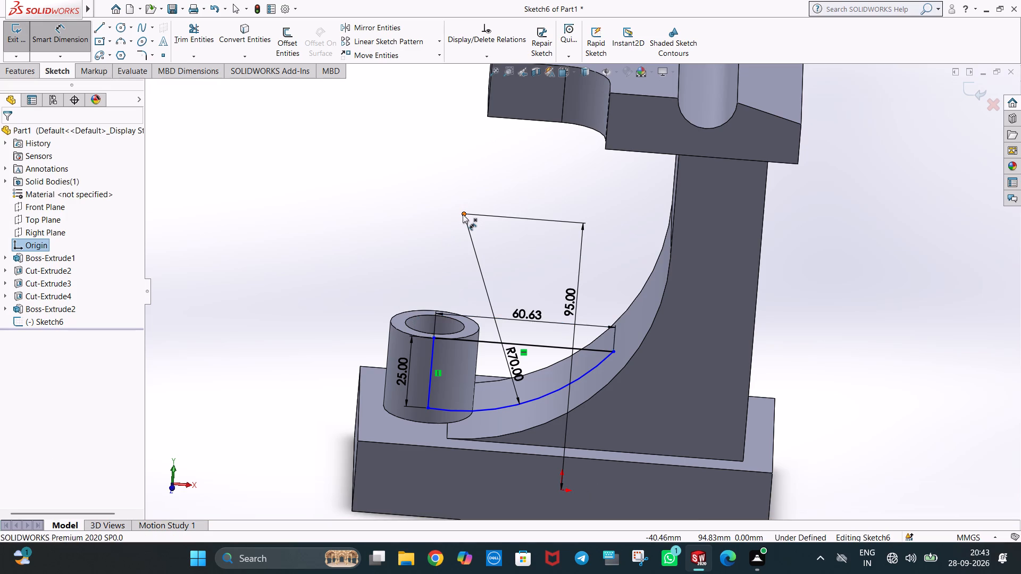
pyautogui.press('Escape')
pyautogui.moveTo(524, 446); pyautogui.dragTo(528, 413, button='middle')
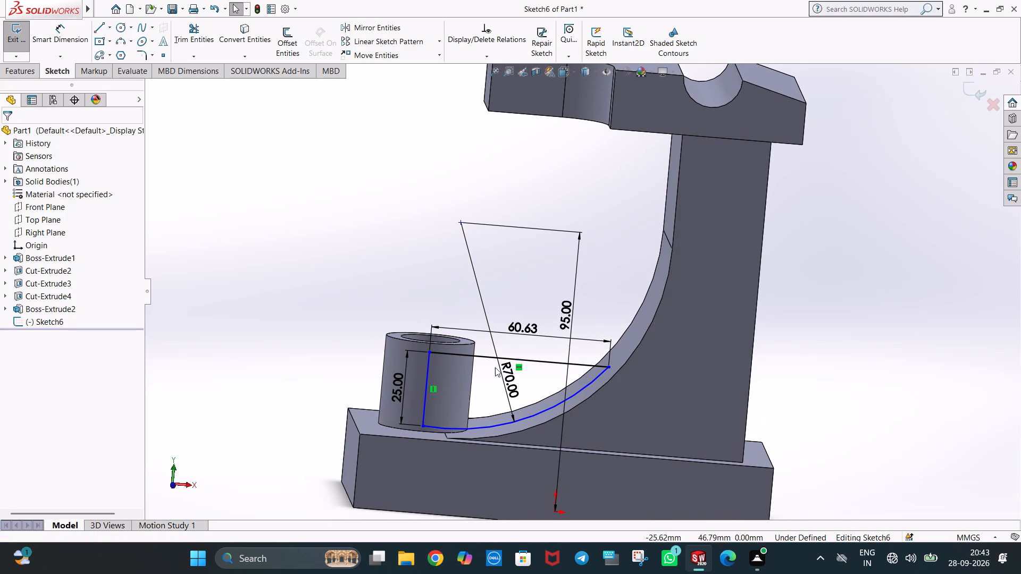
pyautogui.press('Escape')
pyautogui.press('Escape')
pyautogui.click(397, 188)
# Extrude the rib profile as a 30 mm mid-plane boss merged with the bracket.
pyautogui.click(16, 70)
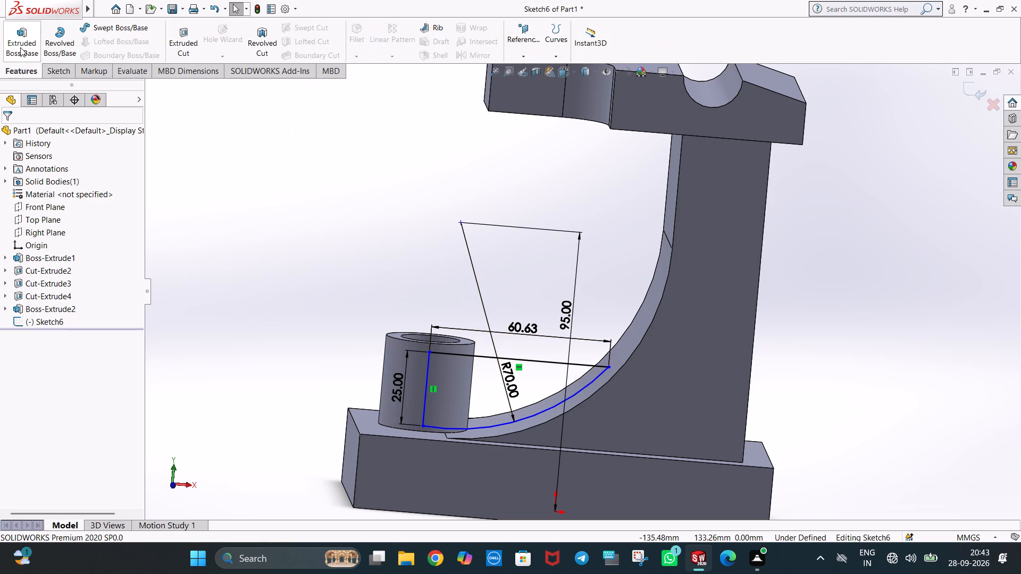
pyautogui.click(20, 47)
pyautogui.click(497, 400)
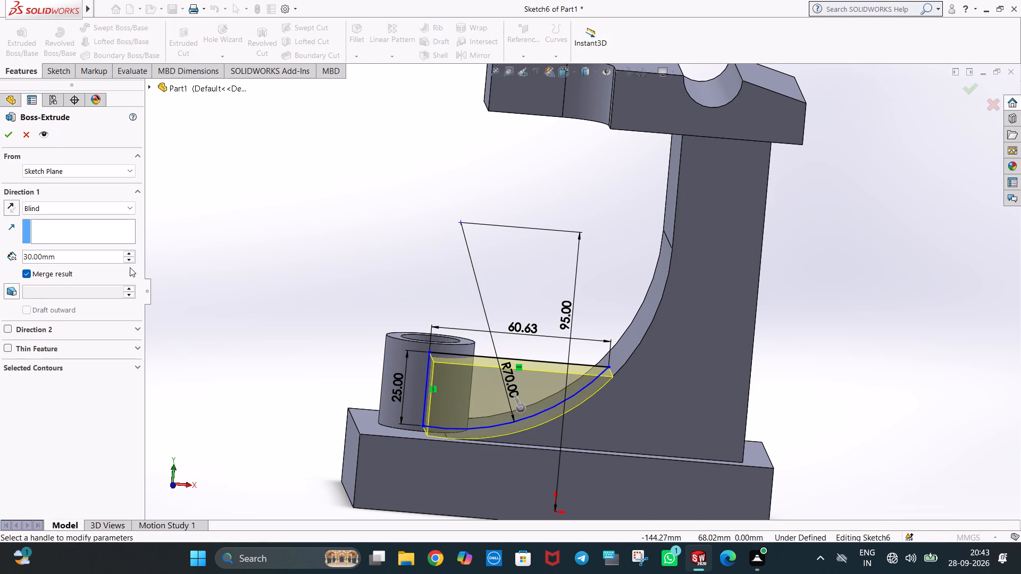
pyautogui.click(89, 207)
pyautogui.click(86, 284)
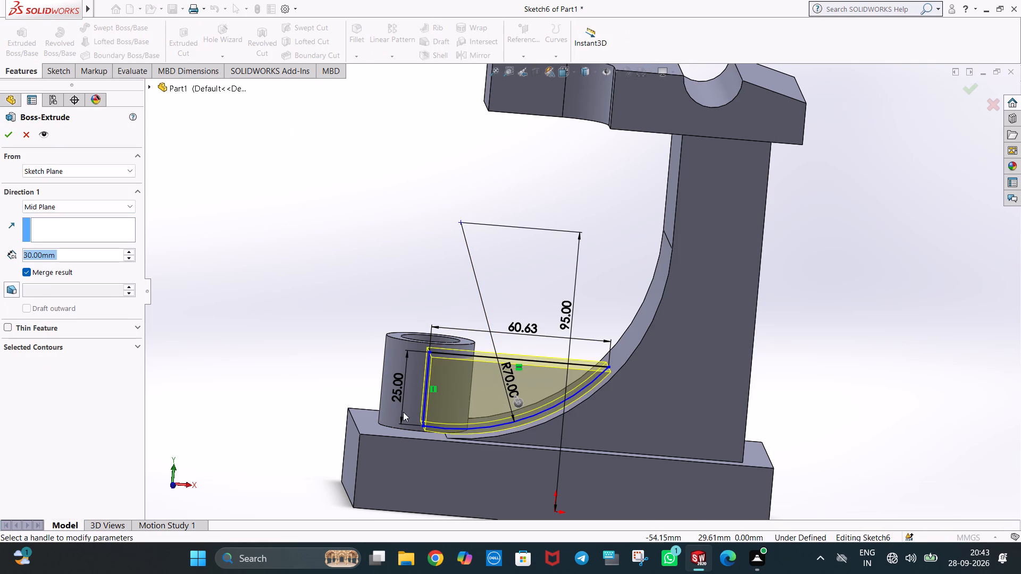
pyautogui.scroll(2, 403, 412)
pyautogui.moveTo(522, 332); pyautogui.dragTo(517, 451, button='middle')
pyautogui.moveTo(522, 388); pyautogui.dragTo(546, 374, button='middle')
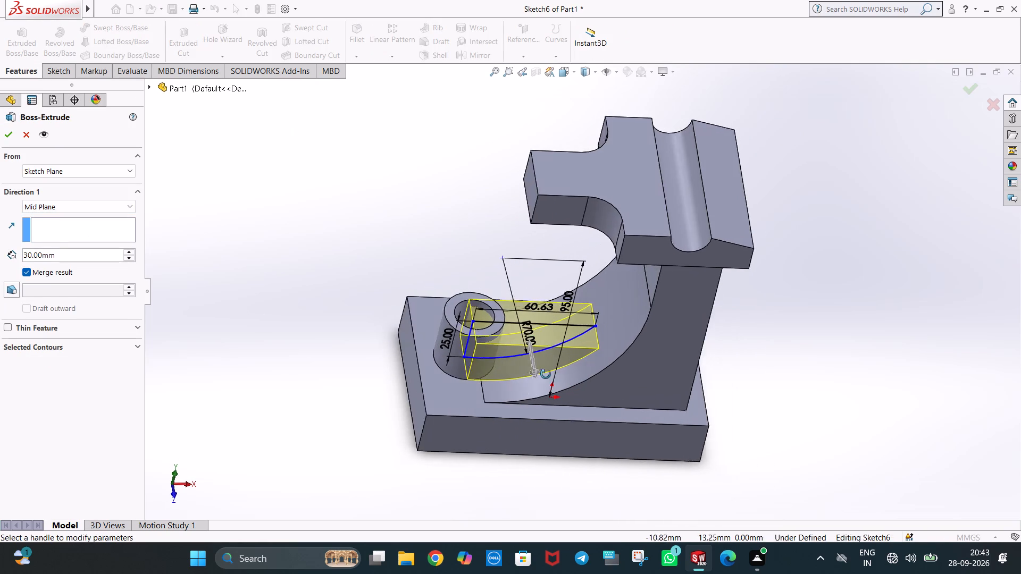
pyautogui.moveTo(546, 374); pyautogui.dragTo(504, 375, button='middle')
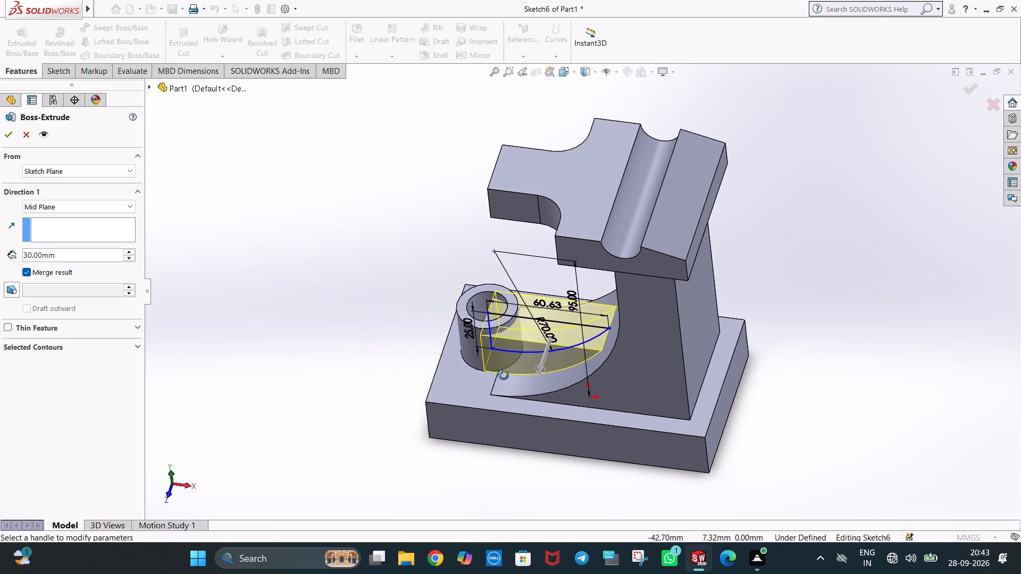
pyautogui.moveTo(504, 375); pyautogui.dragTo(524, 274, button='middle')
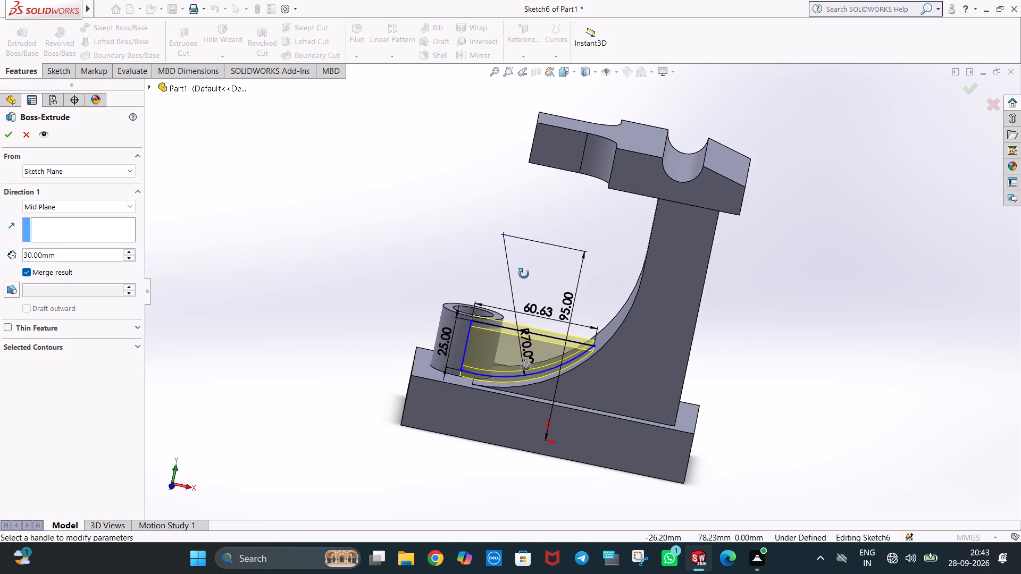
pyautogui.moveTo(524, 274); pyautogui.dragTo(539, 267, button='middle')
pyautogui.moveTo(541, 295); pyautogui.dragTo(524, 360, button='middle')
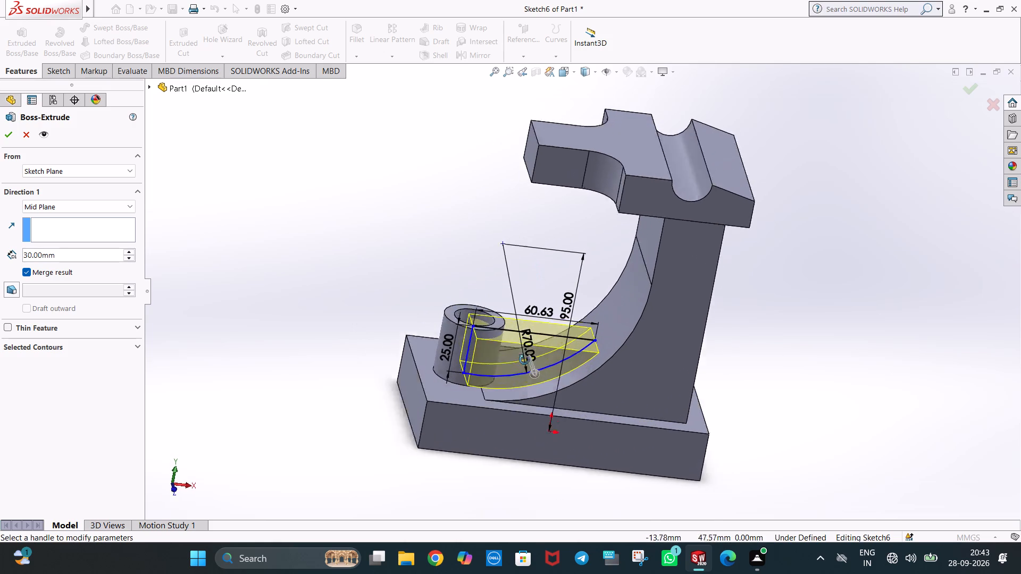
pyautogui.moveTo(524, 360); pyautogui.dragTo(501, 406, button='middle')
pyautogui.moveTo(532, 306); pyautogui.dragTo(527, 386, button='middle')
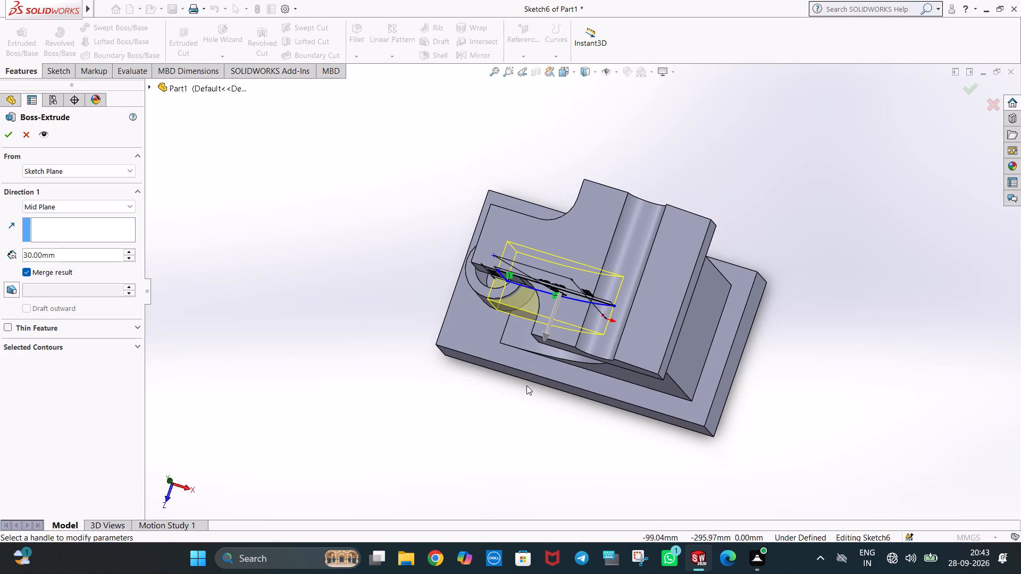
pyautogui.hotkey('ctrl', '5')
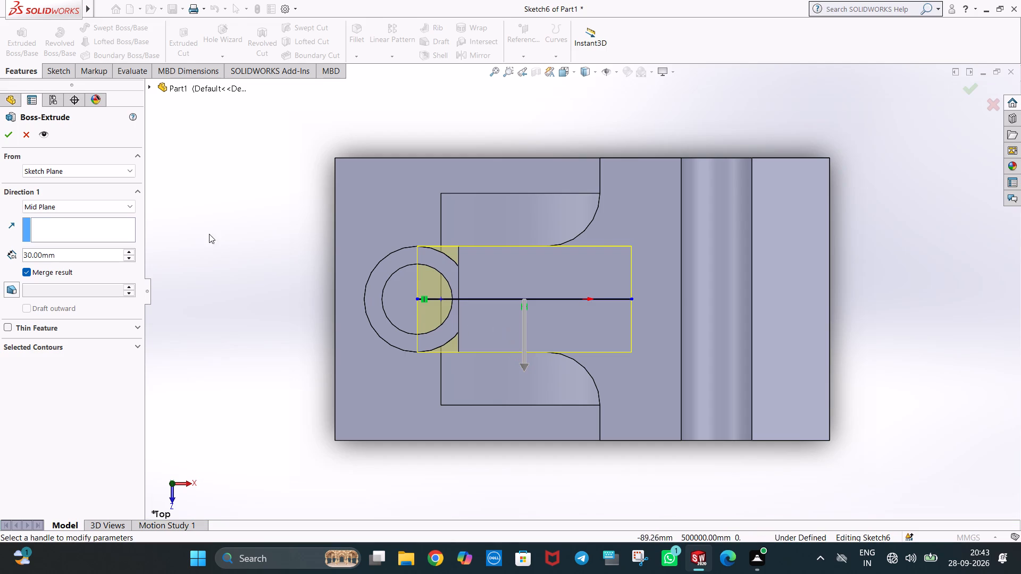
pyautogui.click(9, 135)
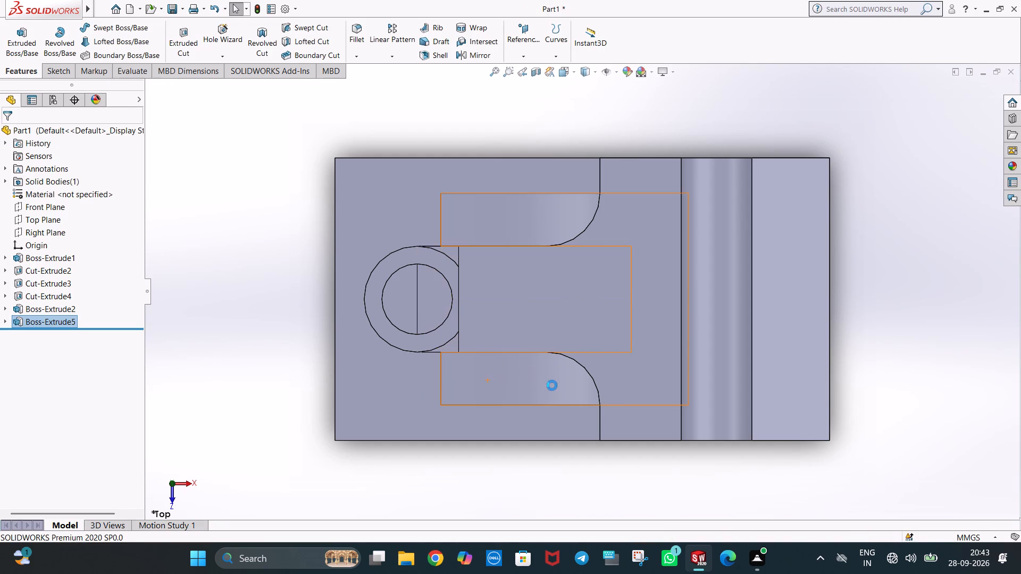
# Open a new sketch on the half-round rib face inside the boss hole and view it face-on.
pyautogui.moveTo(557, 385); pyautogui.dragTo(568, 290, button='middle')
pyautogui.moveTo(574, 368); pyautogui.dragTo(562, 279, button='middle')
pyautogui.moveTo(564, 381); pyautogui.dragTo(618, 332, button='middle')
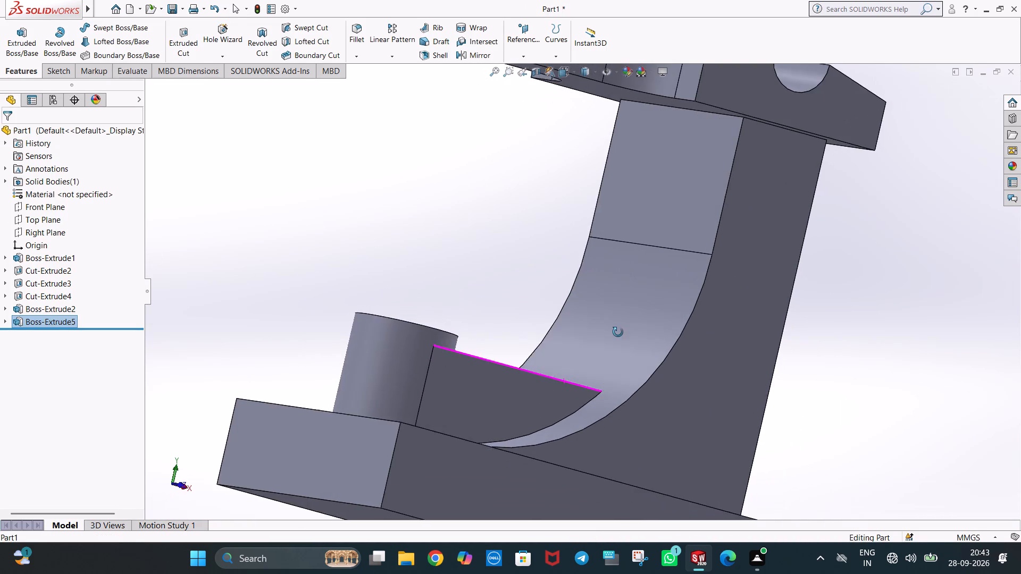
pyautogui.moveTo(618, 332); pyautogui.dragTo(575, 353, button='middle')
pyautogui.hotkey('ctrl', '7')
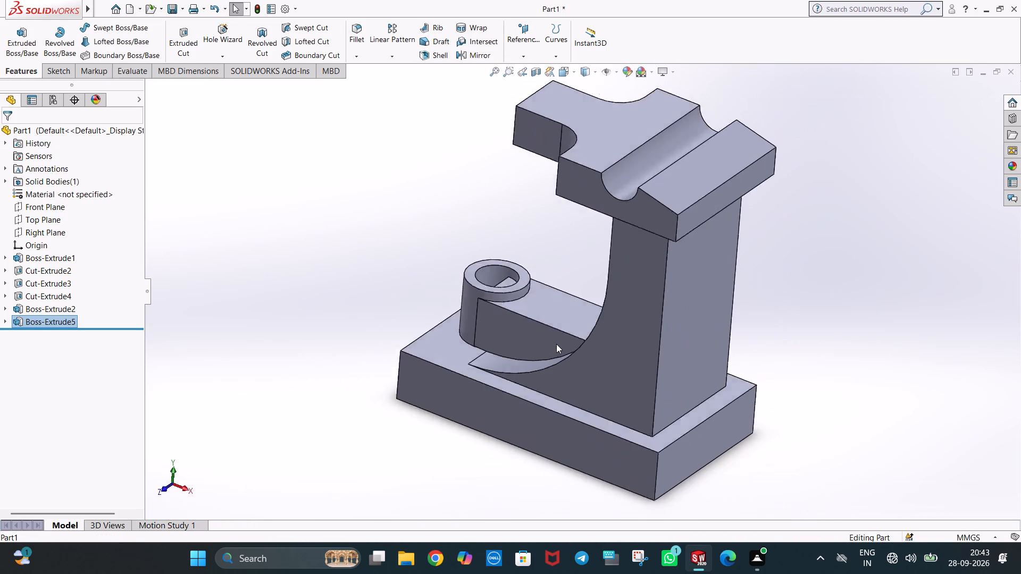
pyautogui.scroll(-1, 556, 360)
pyautogui.moveTo(537, 294); pyautogui.dragTo(568, 383, button='middle')
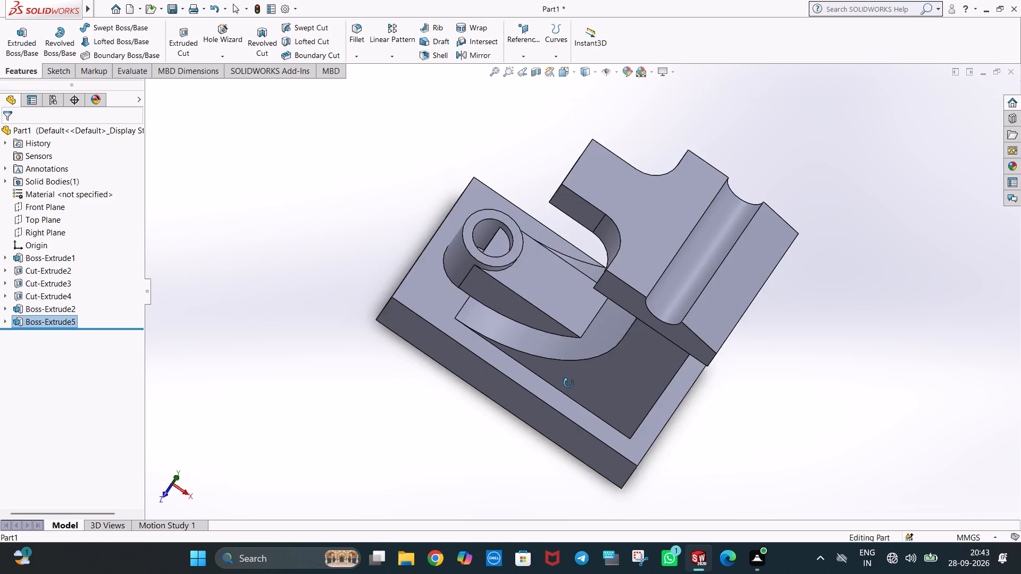
pyautogui.moveTo(568, 383); pyautogui.dragTo(585, 432, button='middle')
pyautogui.rightClick(494, 241)
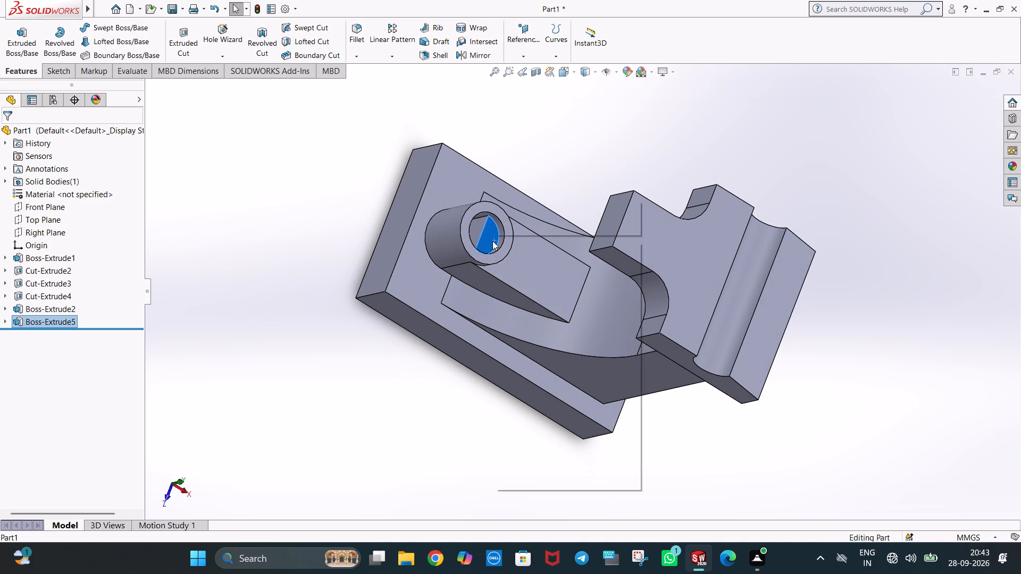
pyautogui.click(557, 130)
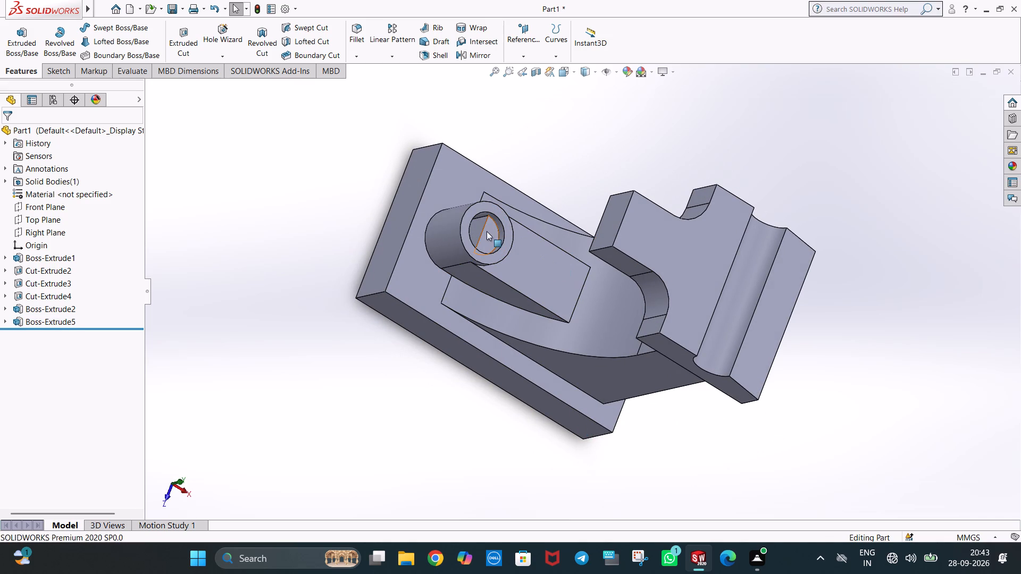
pyautogui.rightClick(487, 231)
pyautogui.click(512, 218)
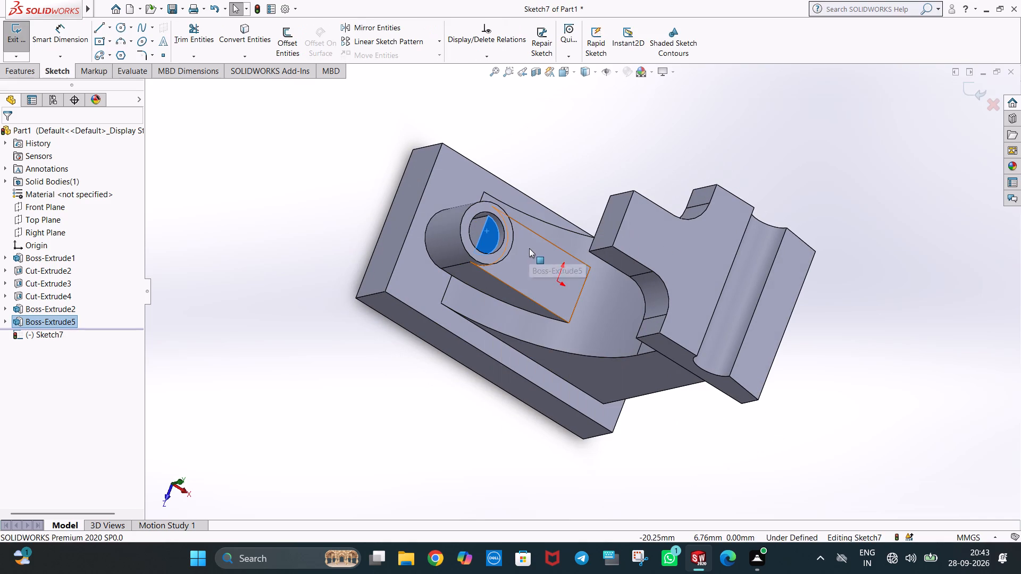
pyautogui.hotkey('ctrl', '8')
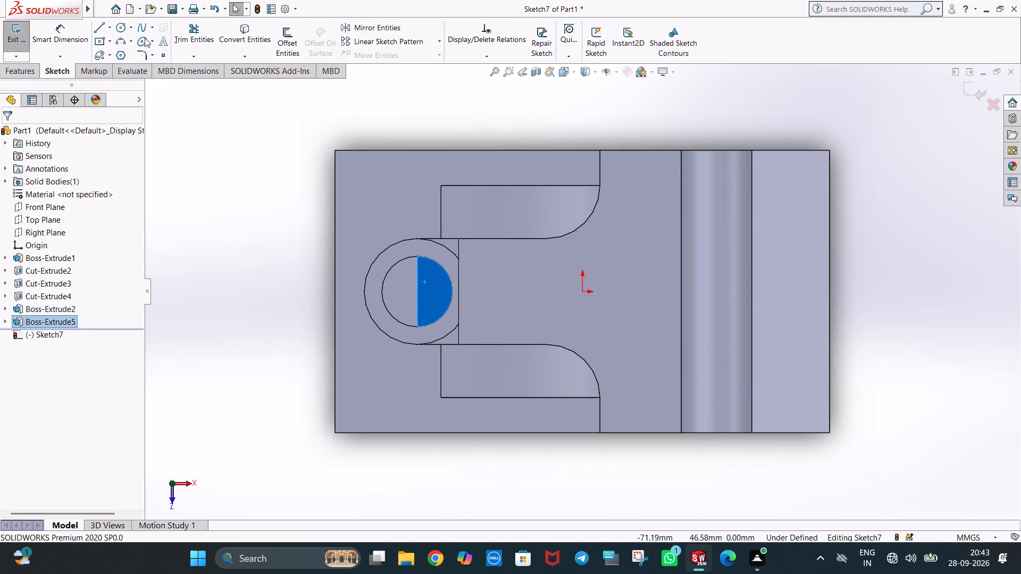
# Sketch a circle of 10 mm radius concentric with the boss, coinciding with the hole's edge.
pyautogui.click(115, 28)
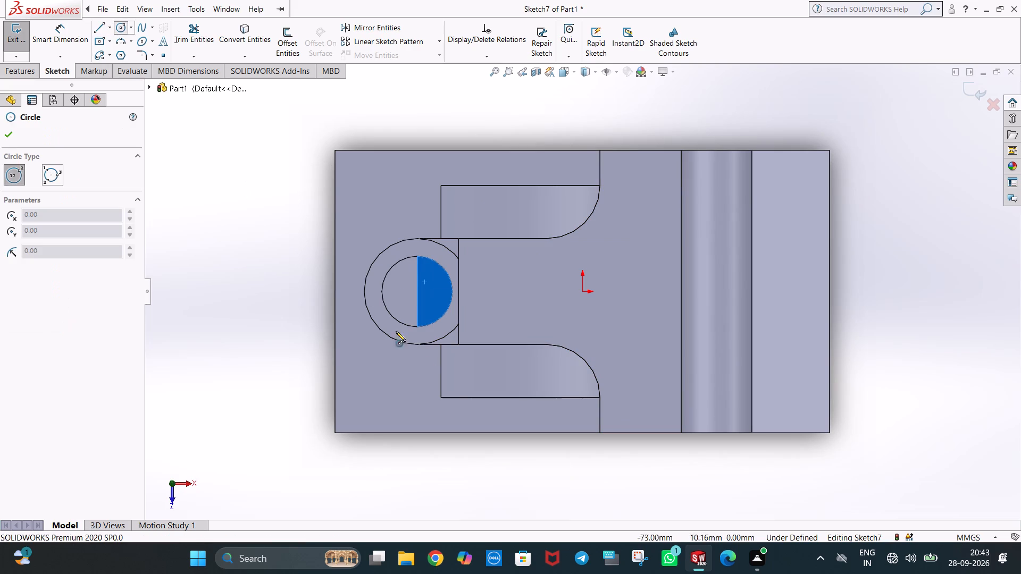
pyautogui.click(419, 291)
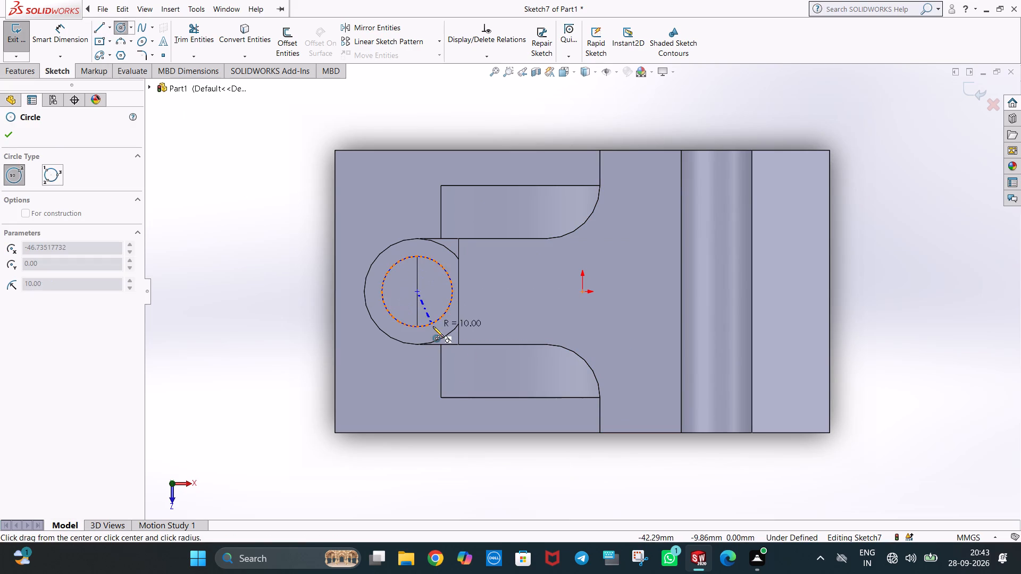
pyautogui.click(433, 326)
pyautogui.press('Escape')
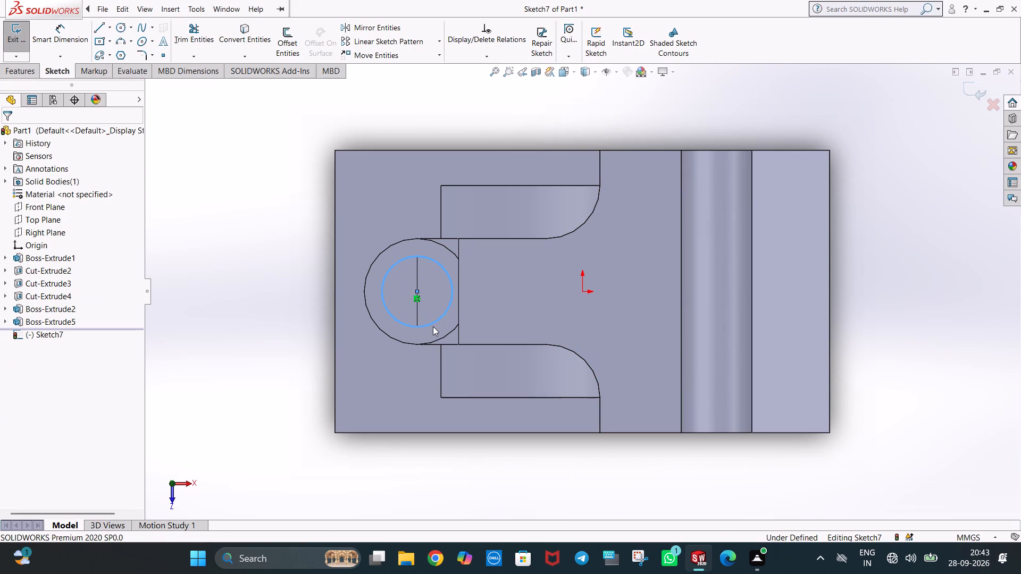
pyautogui.press('Escape')
pyautogui.click(277, 202)
pyautogui.press('Escape')
# Dimension the diameter of the circle sketched inside the boss hole, keeping its drawn size.
pyautogui.click(61, 37)
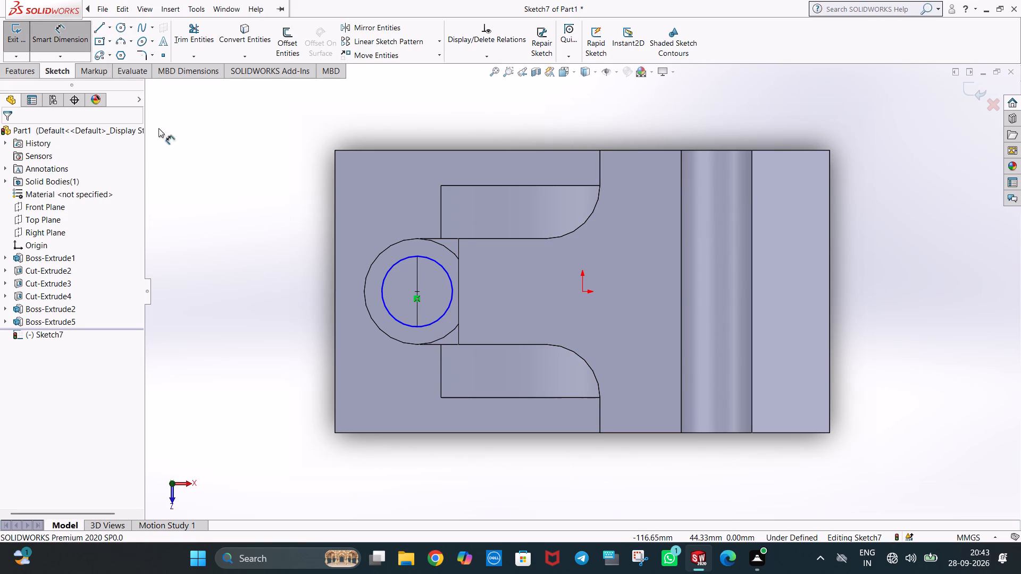
pyautogui.click(395, 318)
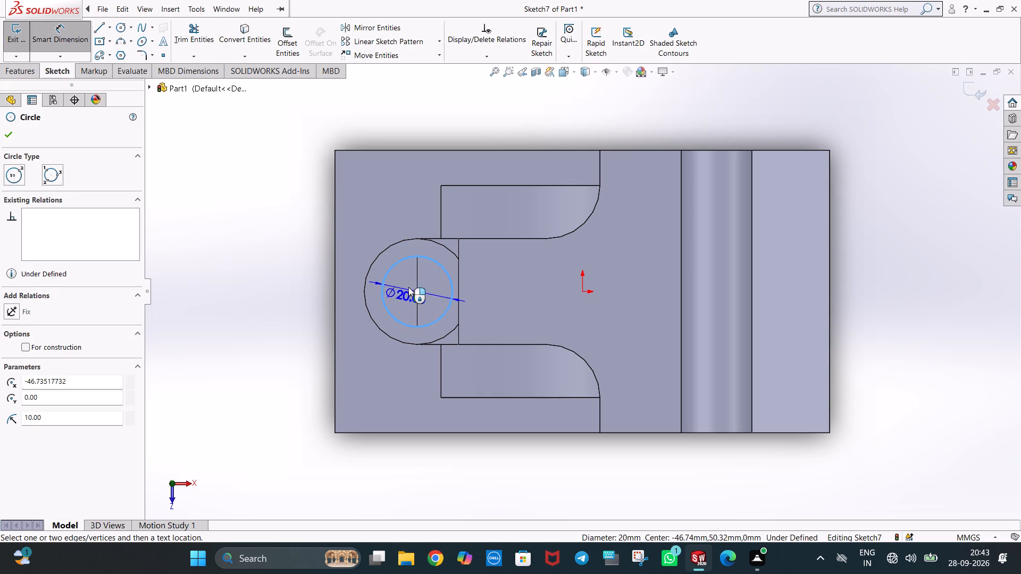
pyautogui.click(411, 284)
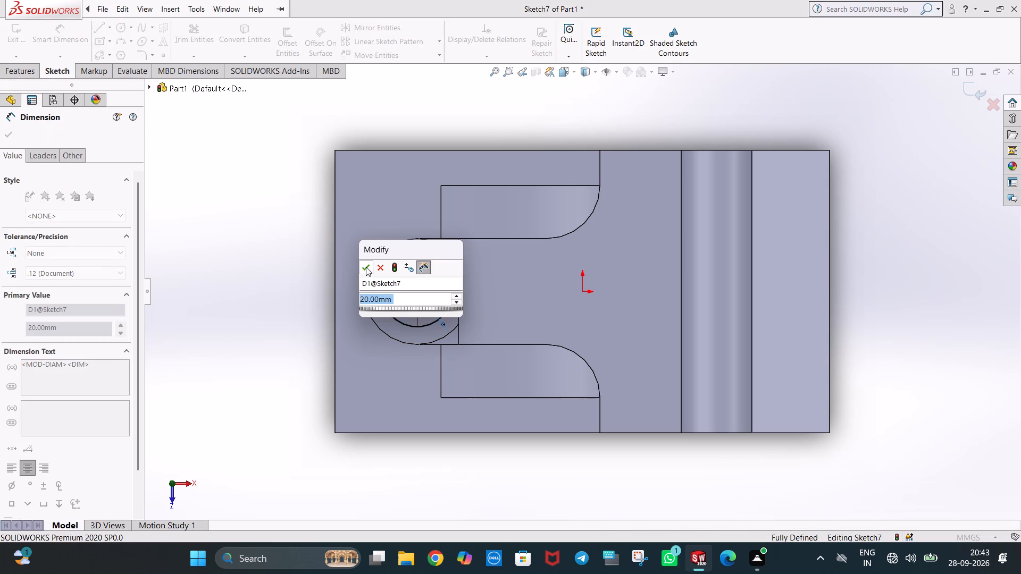
pyautogui.click(366, 267)
pyautogui.click(292, 271)
pyautogui.moveTo(406, 407); pyautogui.dragTo(467, 267, button='middle')
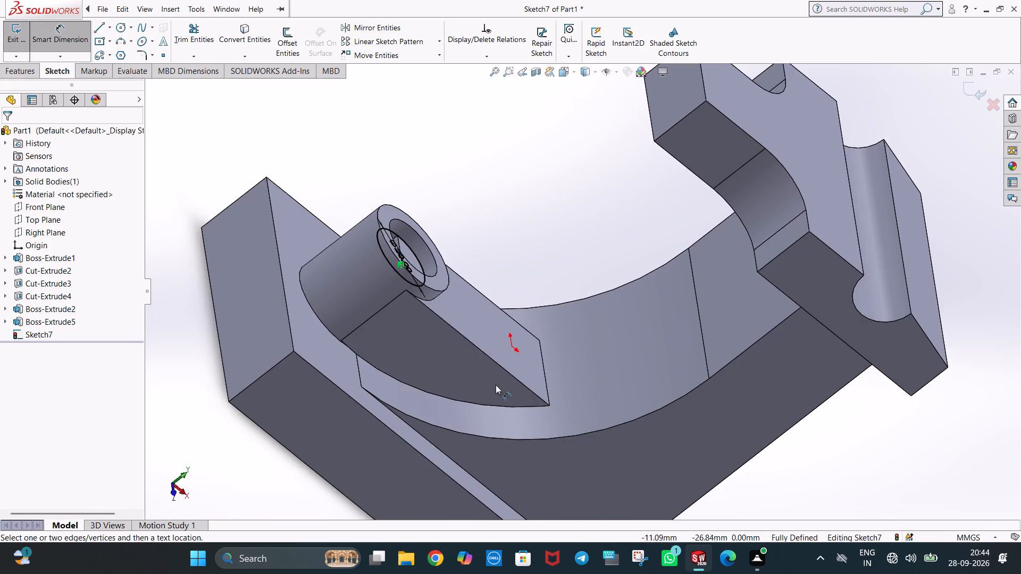
pyautogui.moveTo(497, 385); pyautogui.dragTo(453, 326, button='middle')
pyautogui.press('Escape')
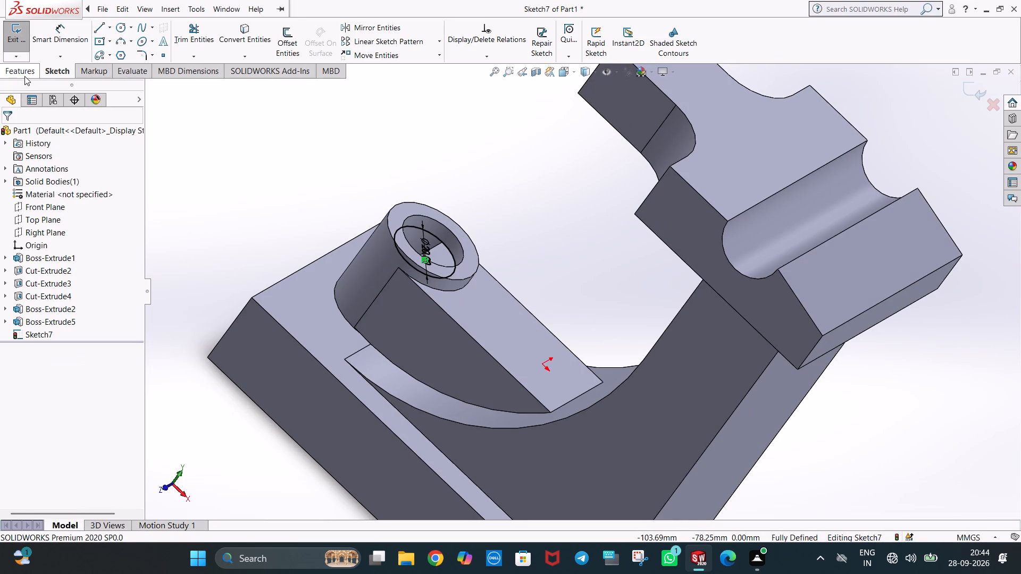
# Cut-extrude the circle as a blind cut 25 mm deep to clear the rib material from the boss hole.
pyautogui.click(24, 75)
pyautogui.click(173, 38)
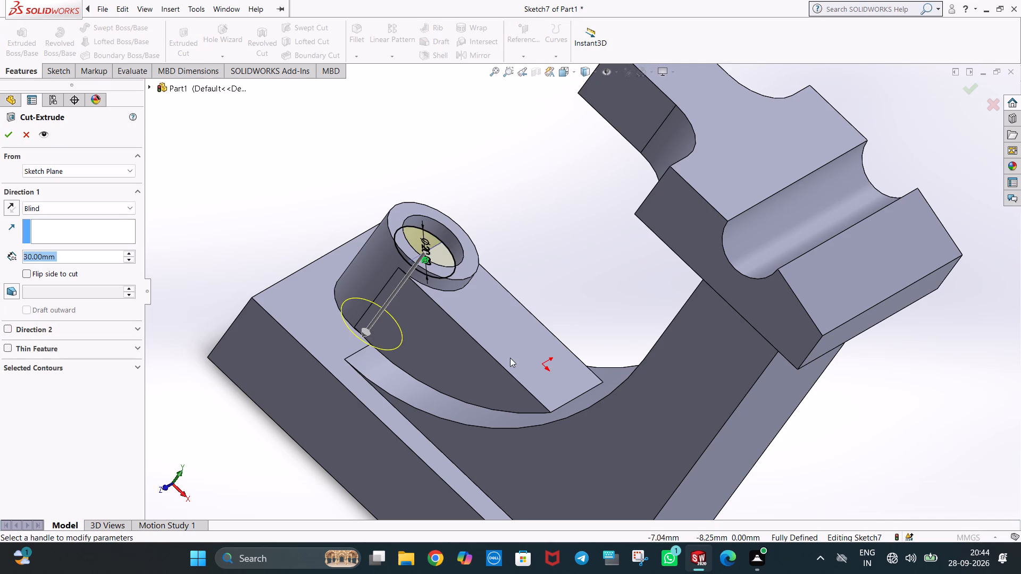
pyautogui.moveTo(512, 362); pyautogui.dragTo(549, 304, button='middle')
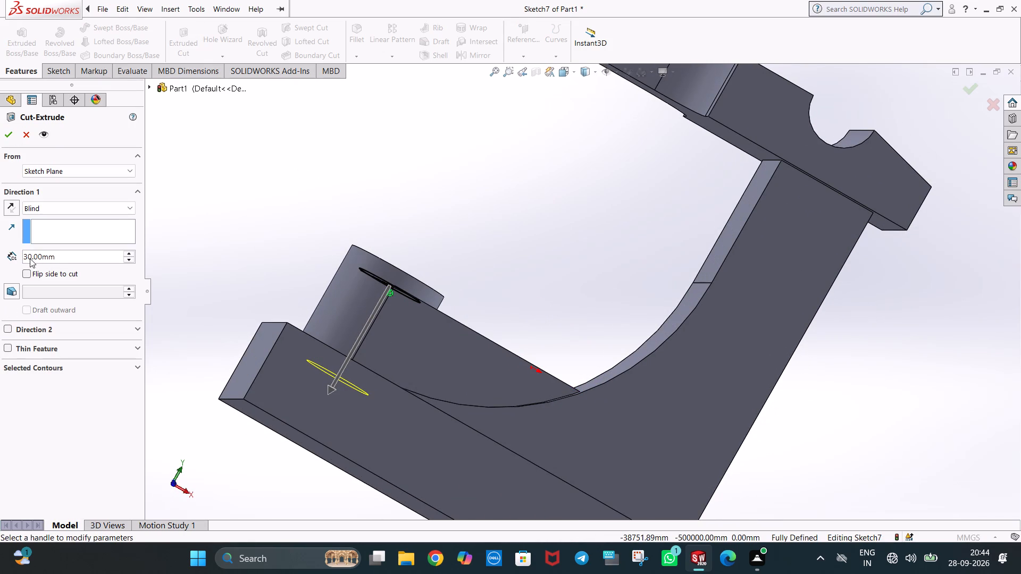
pyautogui.click(30, 258)
pyautogui.click(32, 258)
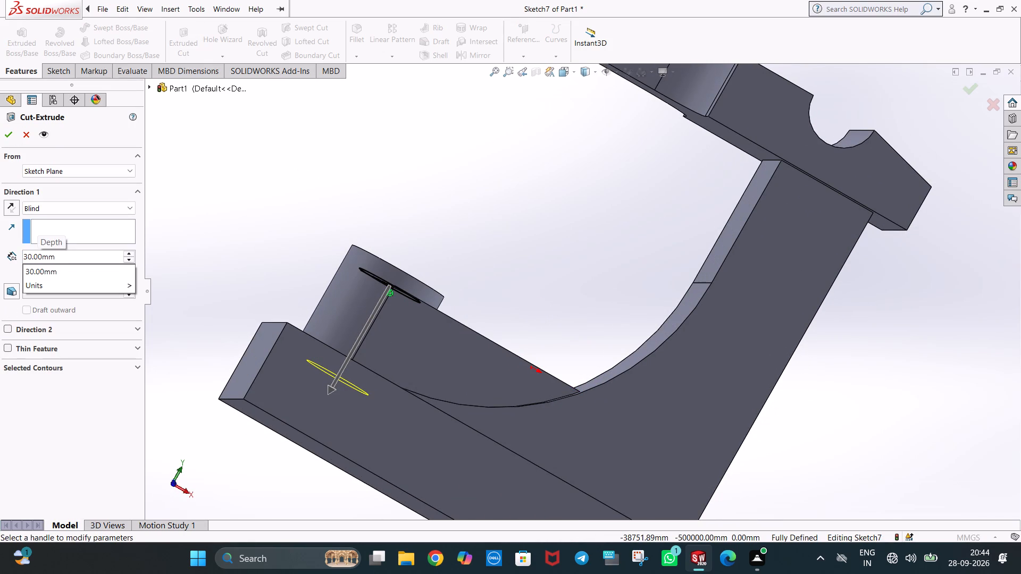
pyautogui.press('BackSpace')
pyautogui.press('BackSpace')
pyautogui.write('25')
pyautogui.press('Return')
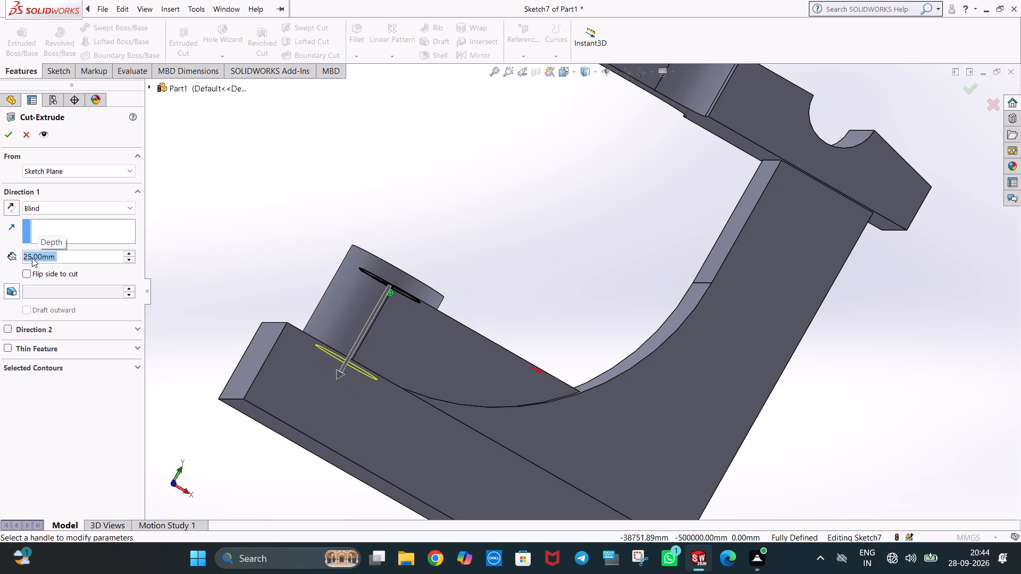
pyautogui.click(10, 134)
# Save the part on the Desktop under the name "Curved support bracket".
pyautogui.moveTo(495, 155); pyautogui.dragTo(453, 184, button='middle')
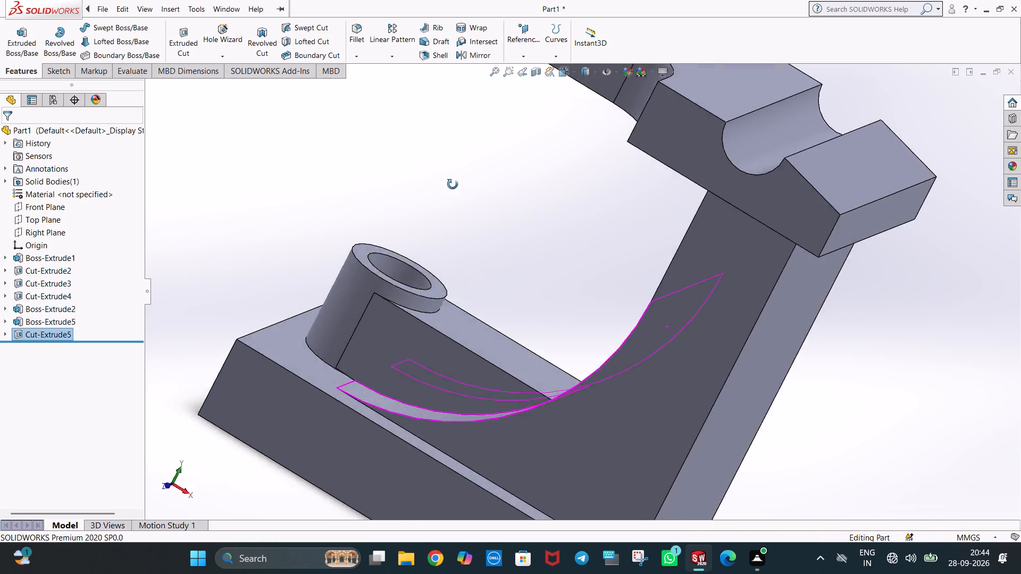
pyautogui.moveTo(453, 184); pyautogui.dragTo(428, 246, button='middle')
pyautogui.hotkey('ctrl', '7')
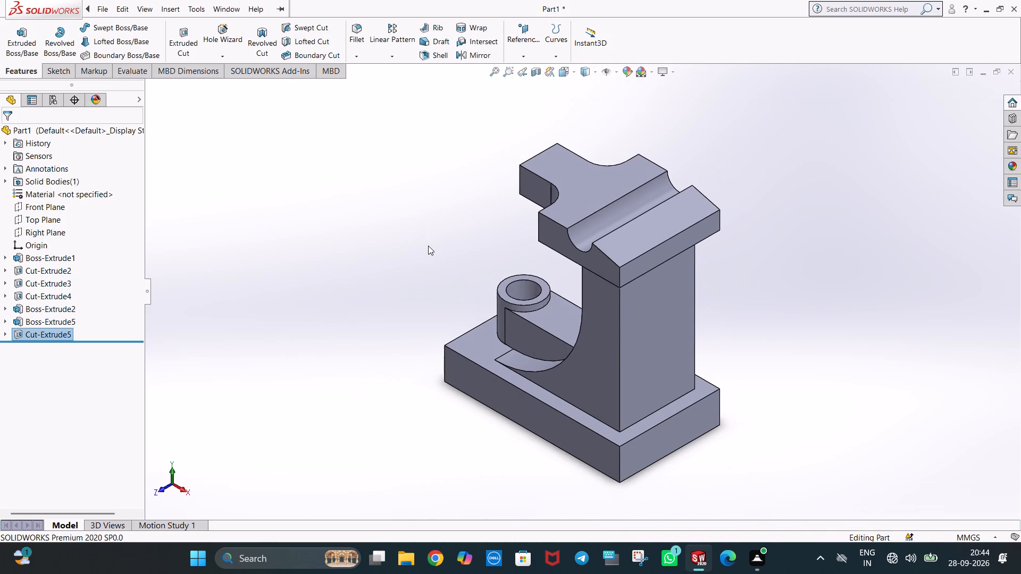
pyautogui.moveTo(625, 370); pyautogui.dragTo(660, 320, button='middle')
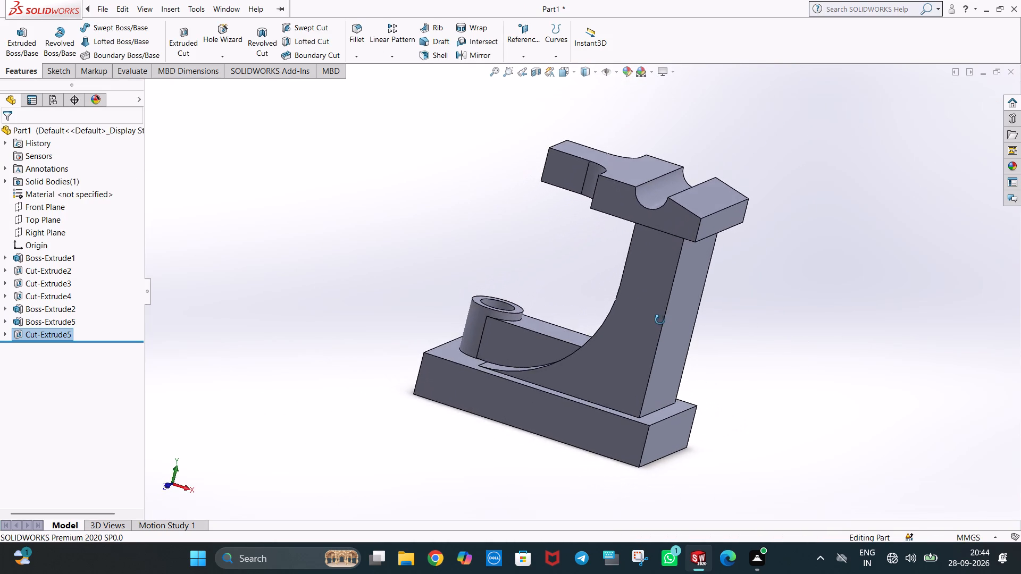
pyautogui.moveTo(660, 320); pyautogui.dragTo(624, 348, button='middle')
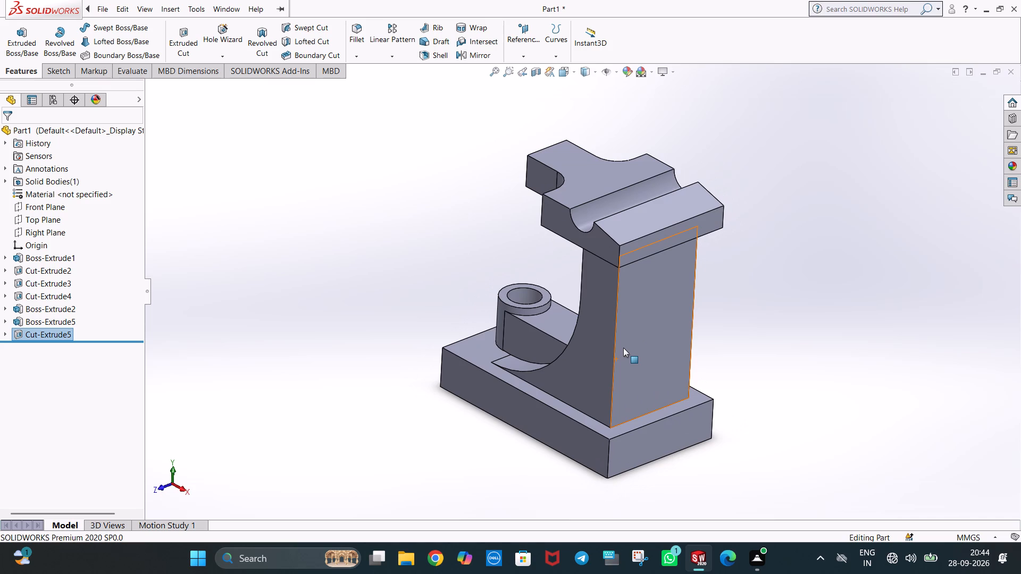
pyautogui.click(810, 377)
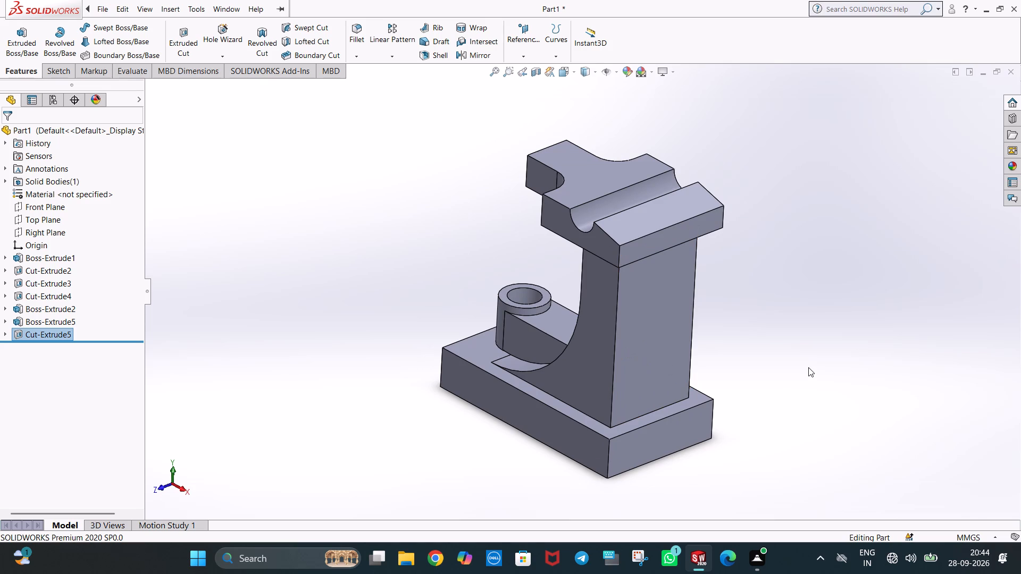
pyautogui.hotkey('ctrl', 's')
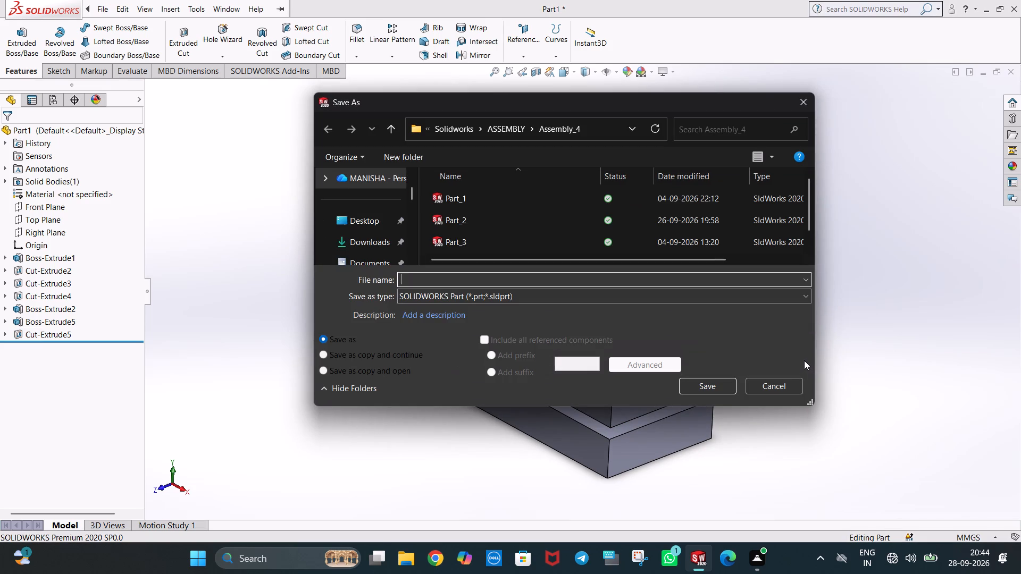
pyautogui.write('urved support bracket')
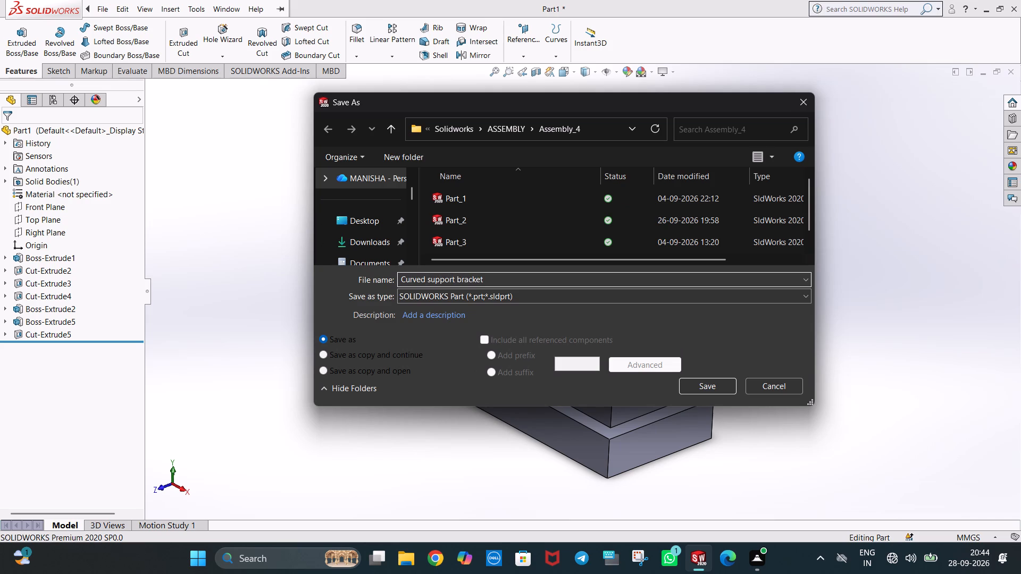
pyautogui.click(364, 215)
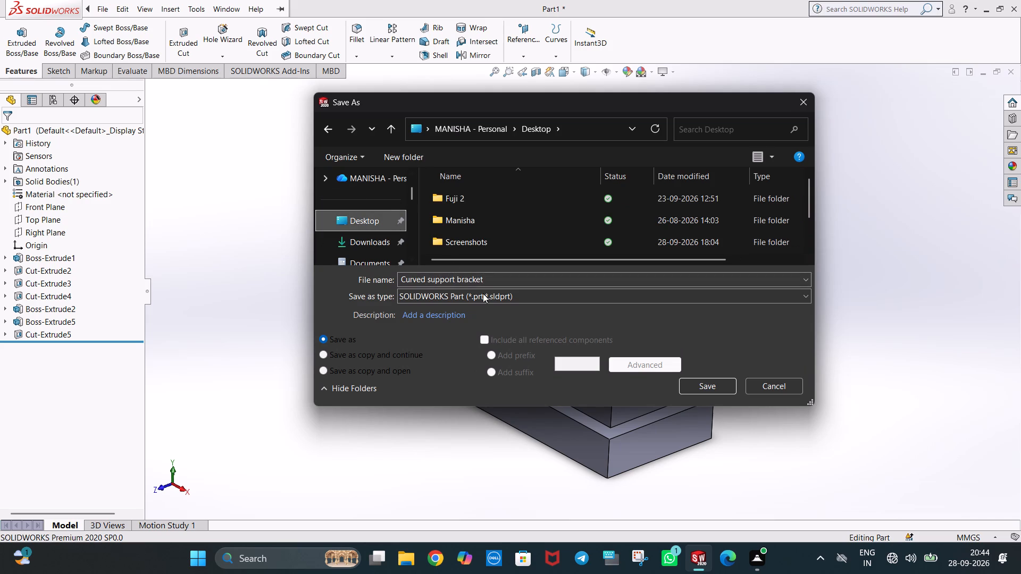
pyautogui.click(706, 383)
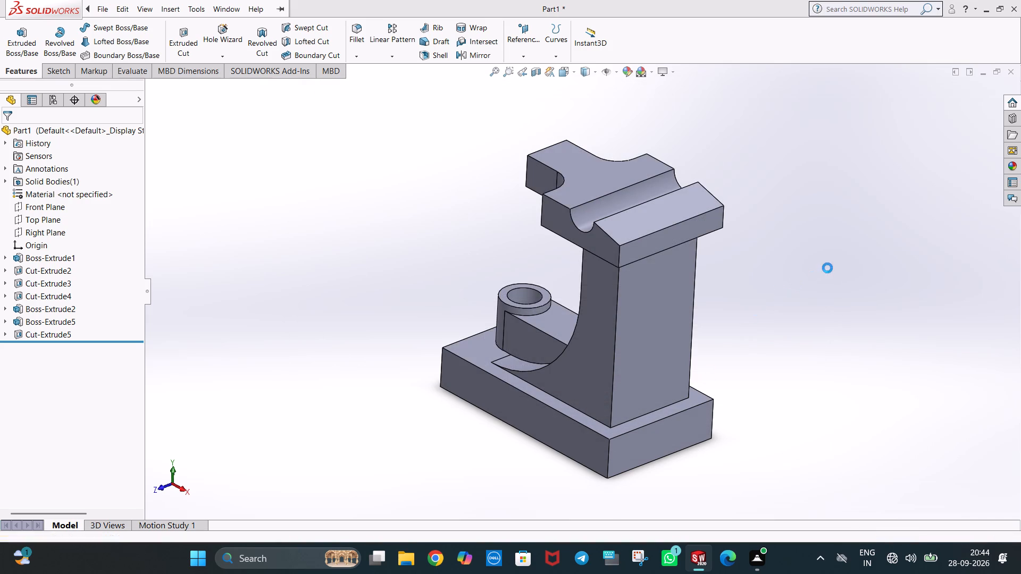
pyautogui.hotkey('ctrl', 's')
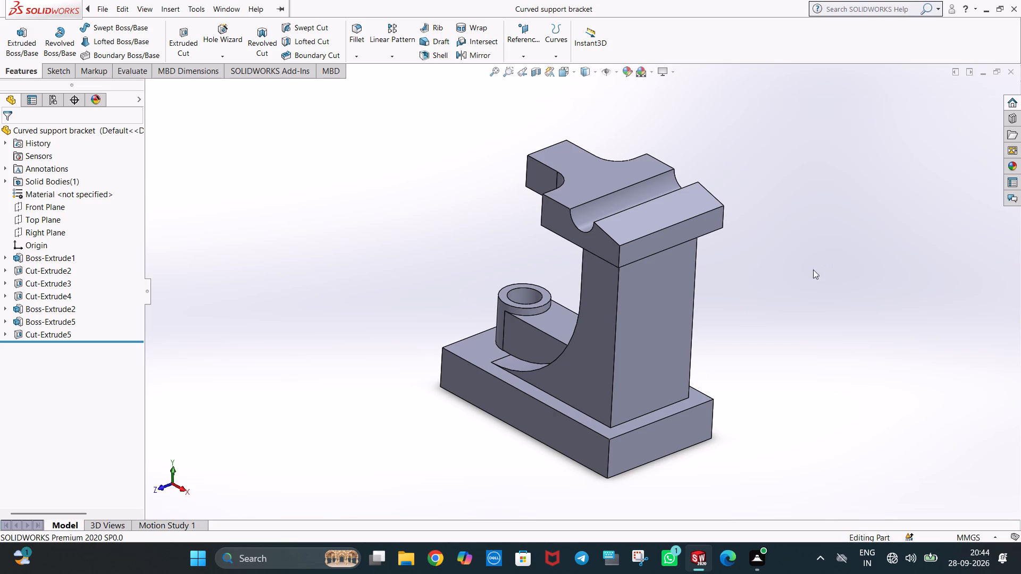
# Examine the finished bracket from several sides, including the base underside, curved web, rib, boss hole and top plate.
pyautogui.scroll(-1, 531, 382)
pyautogui.scroll(1, 539, 378)
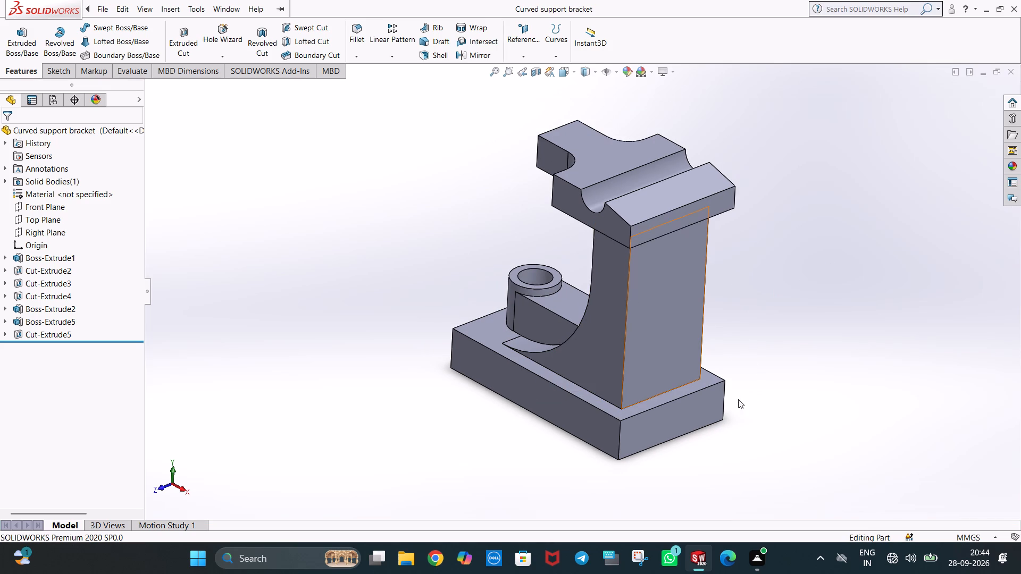
pyautogui.moveTo(827, 457); pyautogui.dragTo(862, 384, button='middle')
pyautogui.moveTo(255, 317); pyautogui.dragTo(314, 418, button='middle')
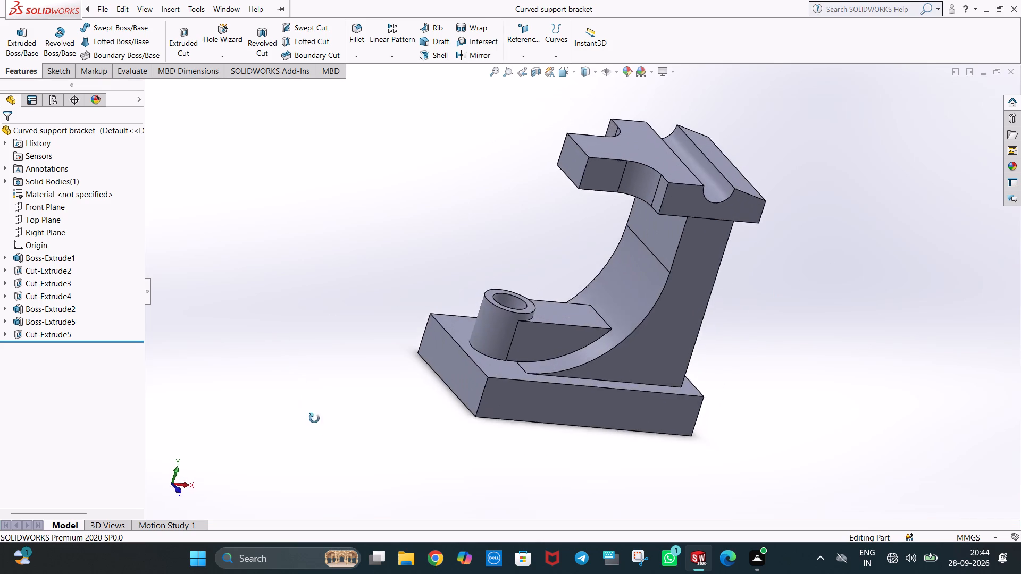
pyautogui.moveTo(314, 418); pyautogui.dragTo(339, 445, button='middle')
pyautogui.moveTo(359, 305); pyautogui.dragTo(348, 260, button='middle')
pyautogui.moveTo(936, 430); pyautogui.dragTo(892, 322, button='middle')
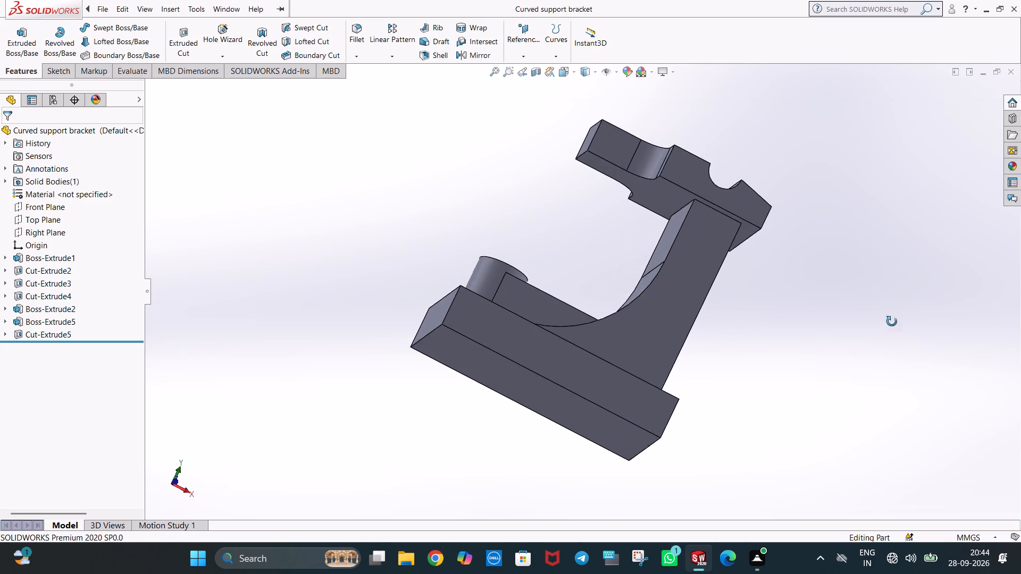
pyautogui.moveTo(892, 322); pyautogui.dragTo(903, 322, button='middle')
pyautogui.moveTo(305, 376); pyautogui.dragTo(304, 450, button='middle')
pyautogui.moveTo(296, 398); pyautogui.dragTo(349, 472, button='middle')
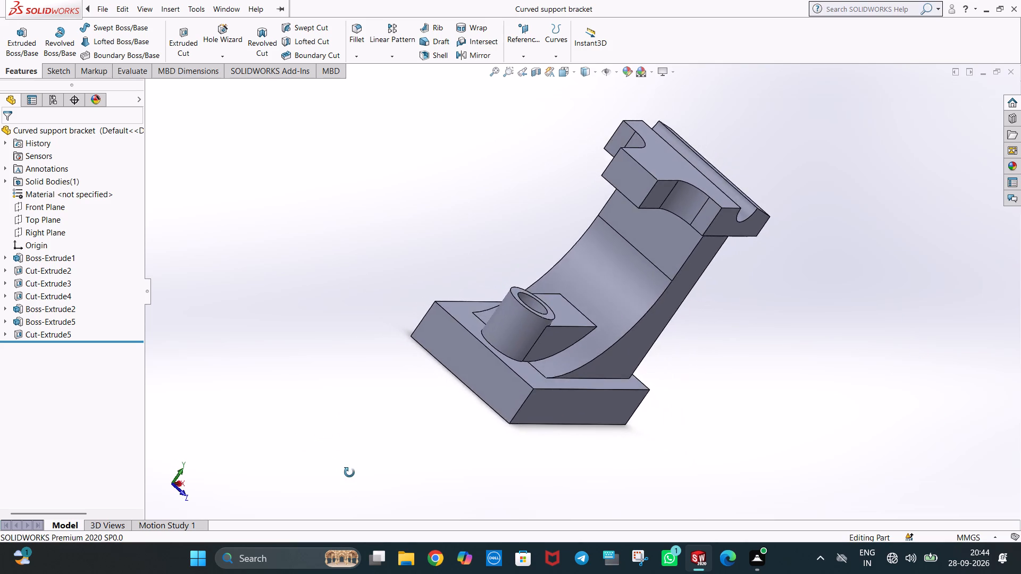
pyautogui.moveTo(349, 472); pyautogui.dragTo(297, 446, button='middle')
pyautogui.scroll(2, 521, 387)
pyautogui.moveTo(532, 271); pyautogui.dragTo(525, 235, button='middle')
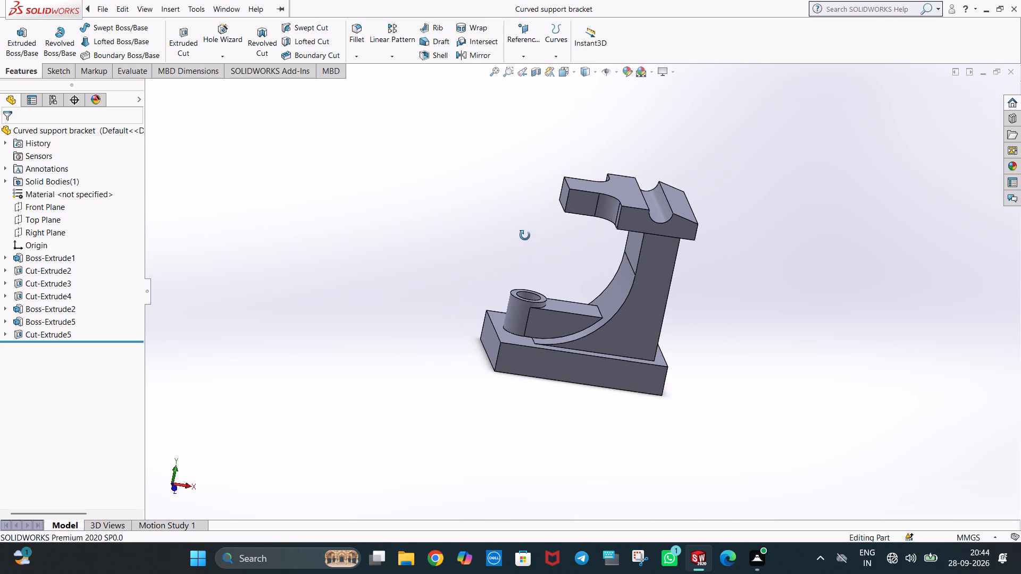
pyautogui.moveTo(525, 235); pyautogui.dragTo(525, 233, button='middle')
pyautogui.moveTo(723, 292); pyautogui.dragTo(682, 234, button='middle')
pyautogui.moveTo(255, 347); pyautogui.dragTo(440, 477, button='middle')
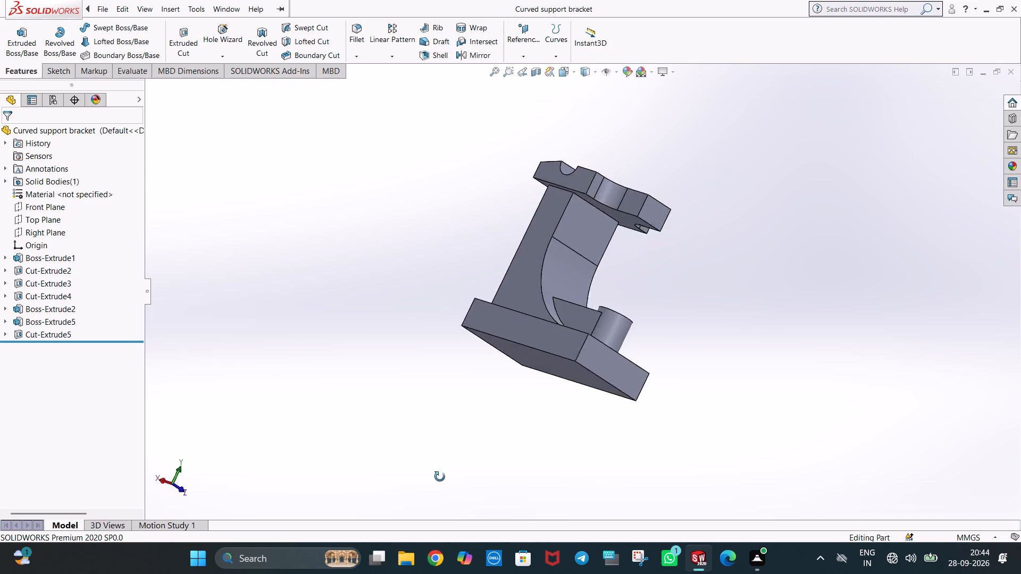
pyautogui.moveTo(440, 477); pyautogui.dragTo(302, 467, button='middle')
pyautogui.scroll(-1, 440, 359)
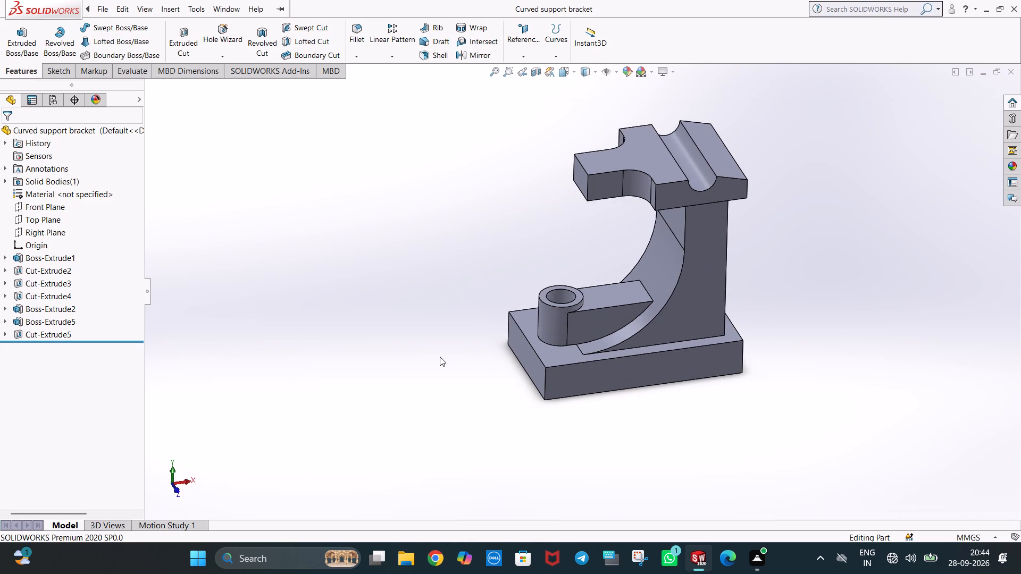
pyautogui.scroll(-1, 781, 150)
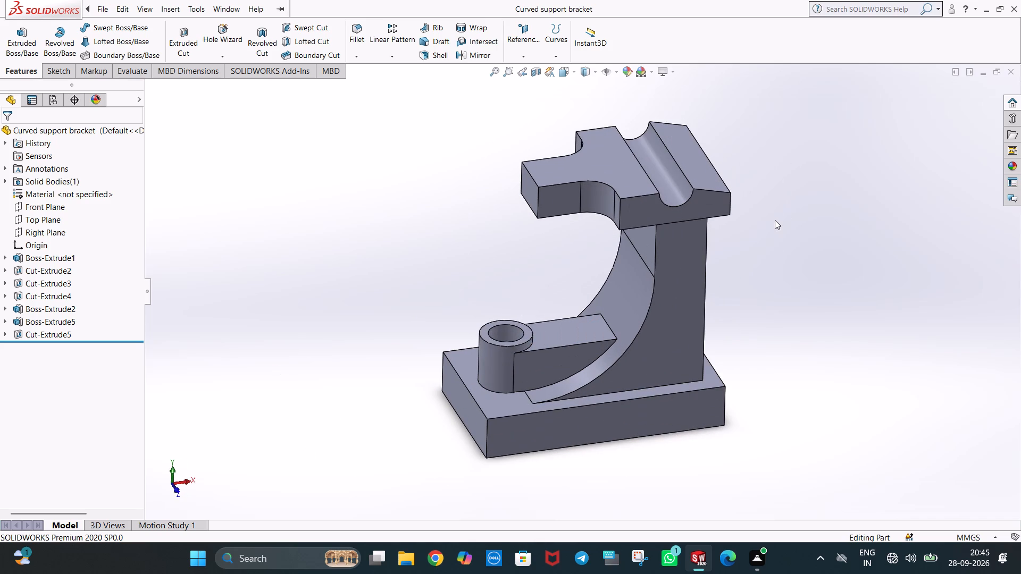
# Save the finished bracket part again.
pyautogui.hotkey('ctrl', 's')
# Capture a screenshot of the whole SOLIDWORKS window showing the bracket, leaving out the taskbar.
pyautogui.press('Print')
pyautogui.moveTo(0, 0); pyautogui.dragTo(237, 130)
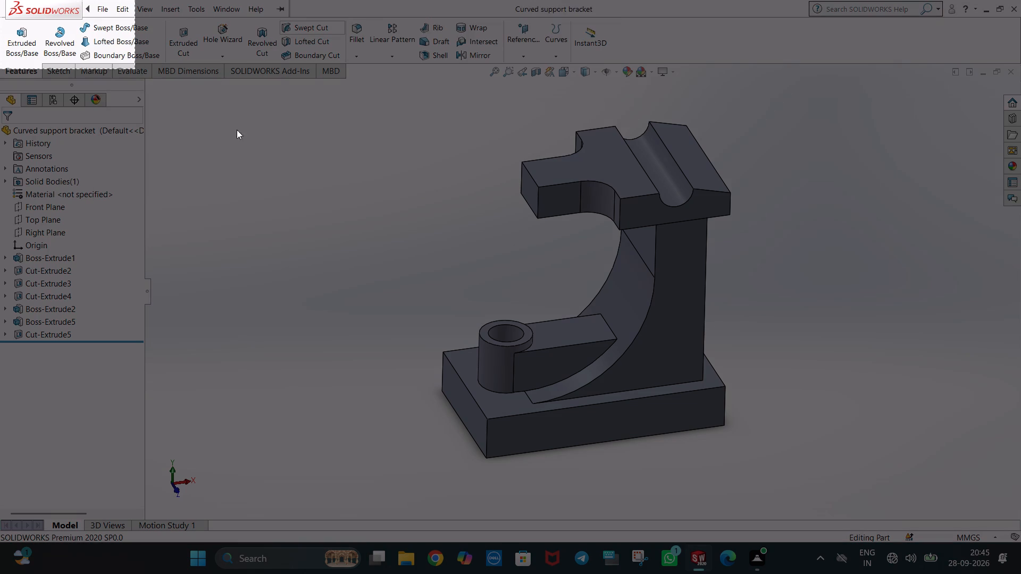
pyautogui.moveTo(237, 130); pyautogui.dragTo(1020, 541)
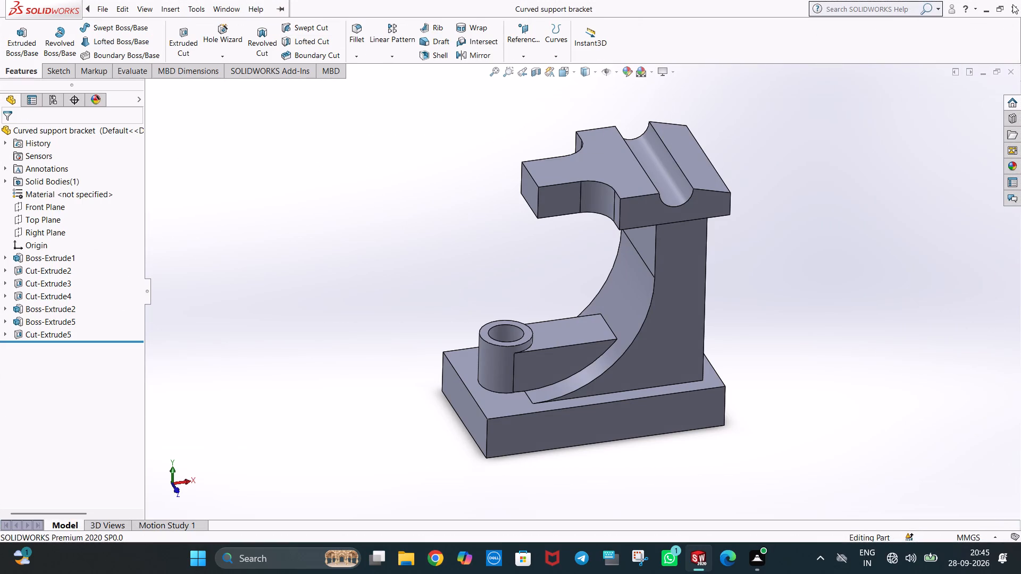
# Close SOLIDWORKS.
pyautogui.click(1012, 4)
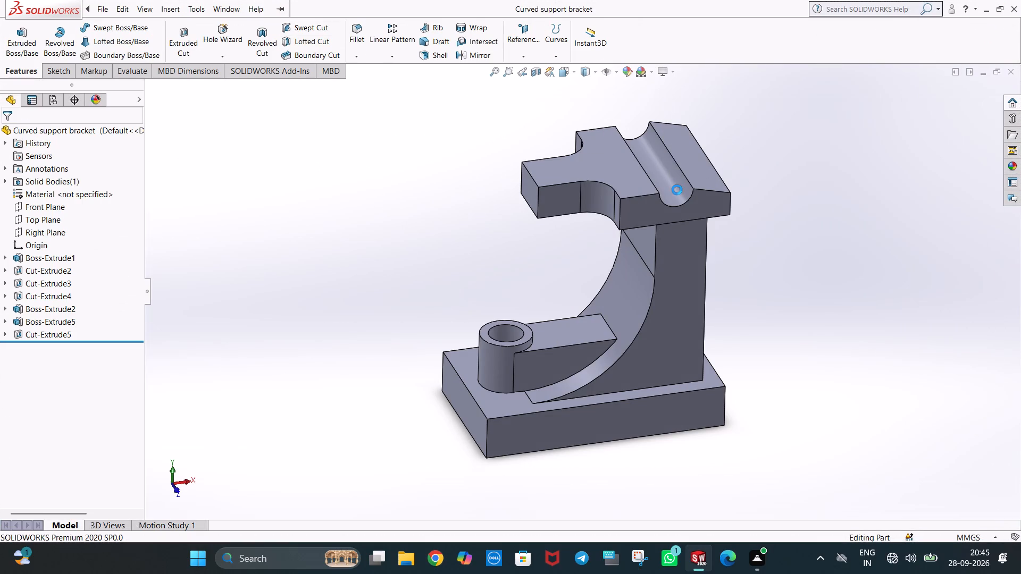
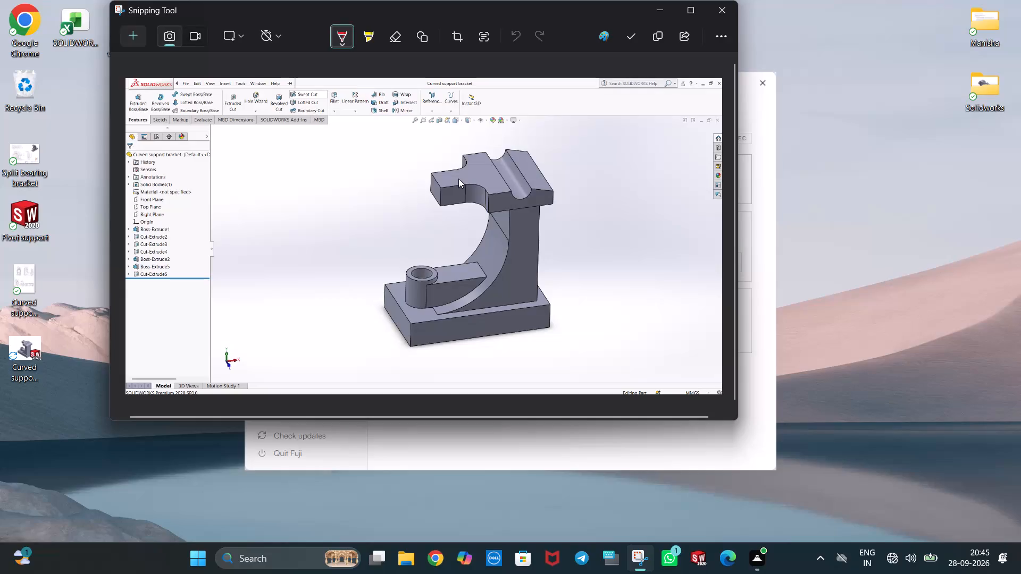
# Save the bracket model screenshot to the Desktop as a PNG named "Curved support bracket".
pyautogui.click(504, 191)
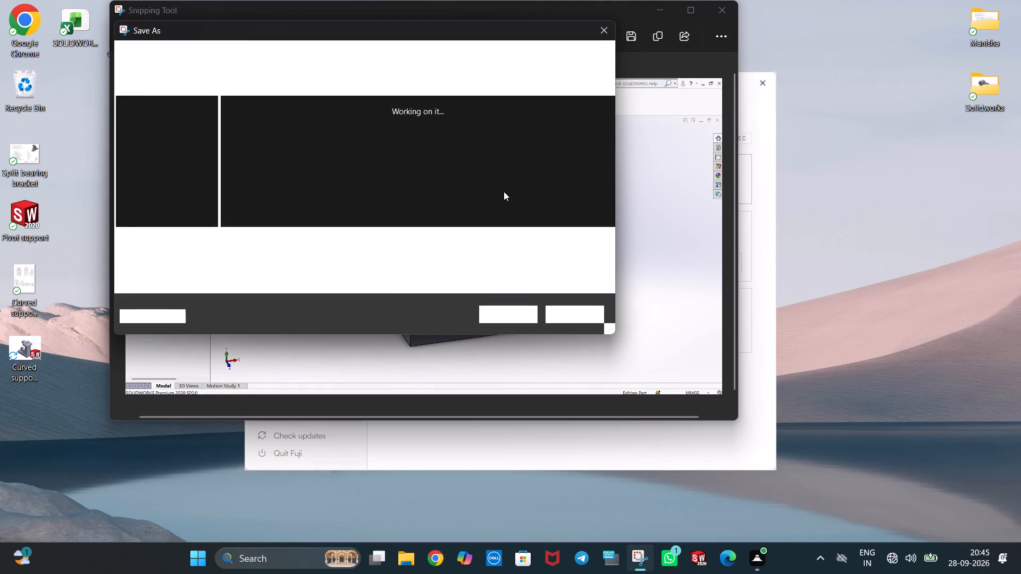
pyautogui.press('BackSpace')
pyautogui.press('Tab')
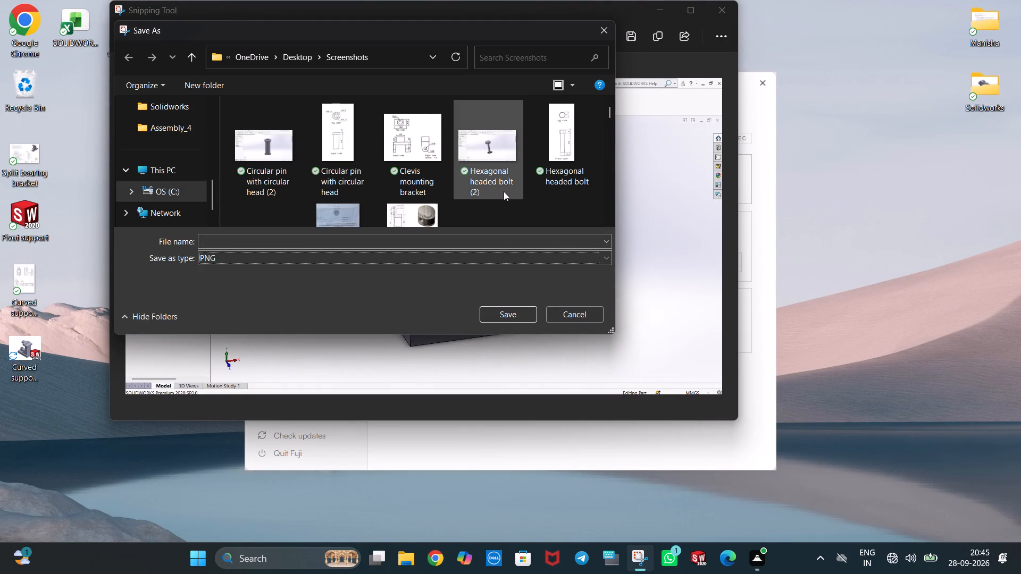
pyautogui.write('urved')
pyautogui.scroll(3, 179, 158)
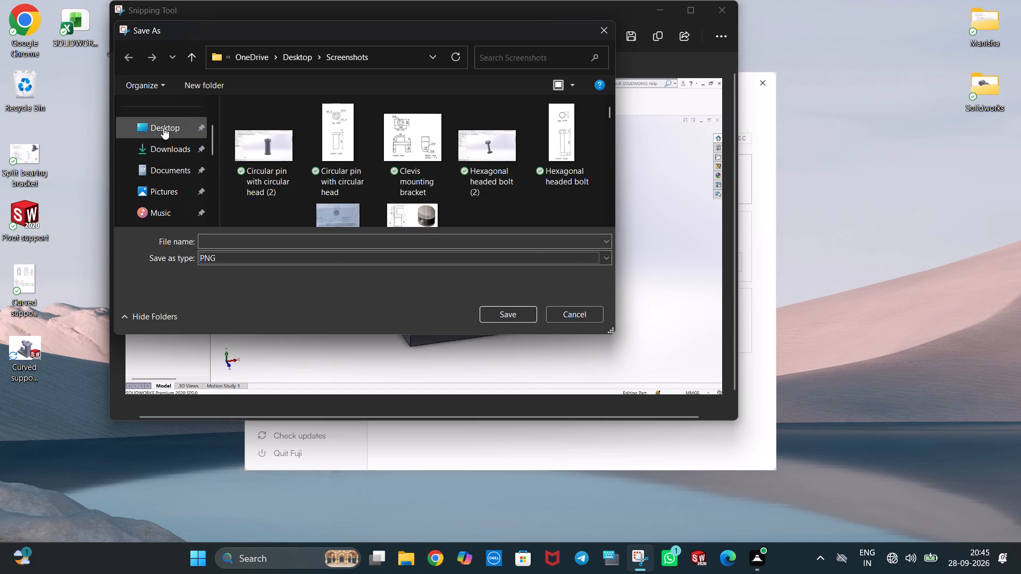
pyautogui.click(163, 121)
pyautogui.click(230, 238)
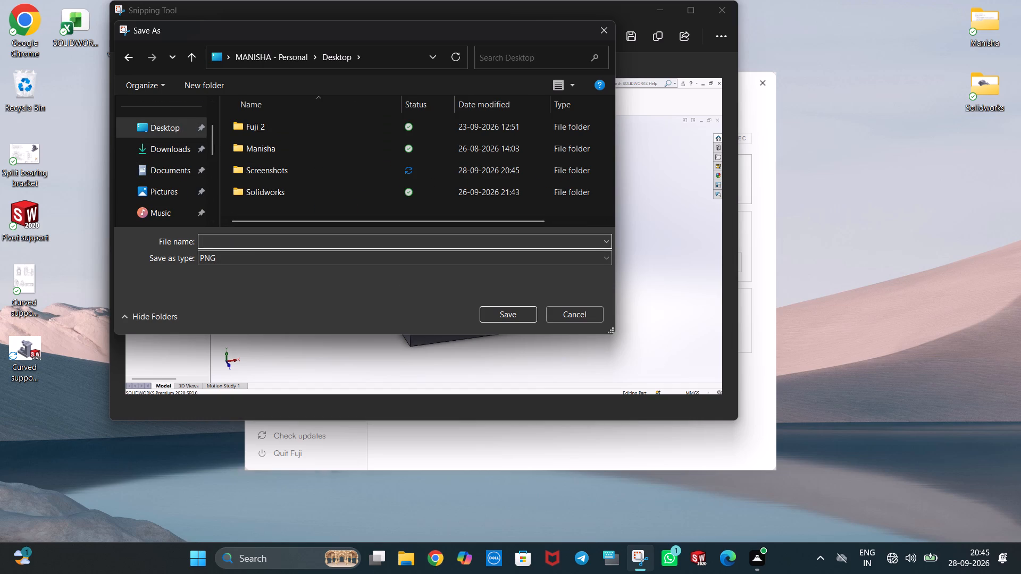
pyautogui.write('urved support bracket')
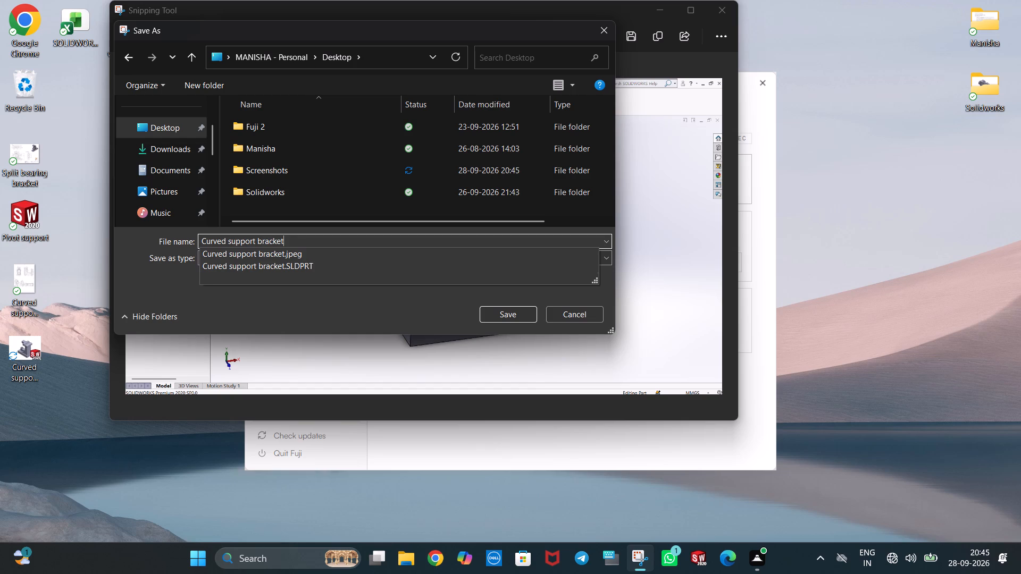
pyautogui.click(149, 132)
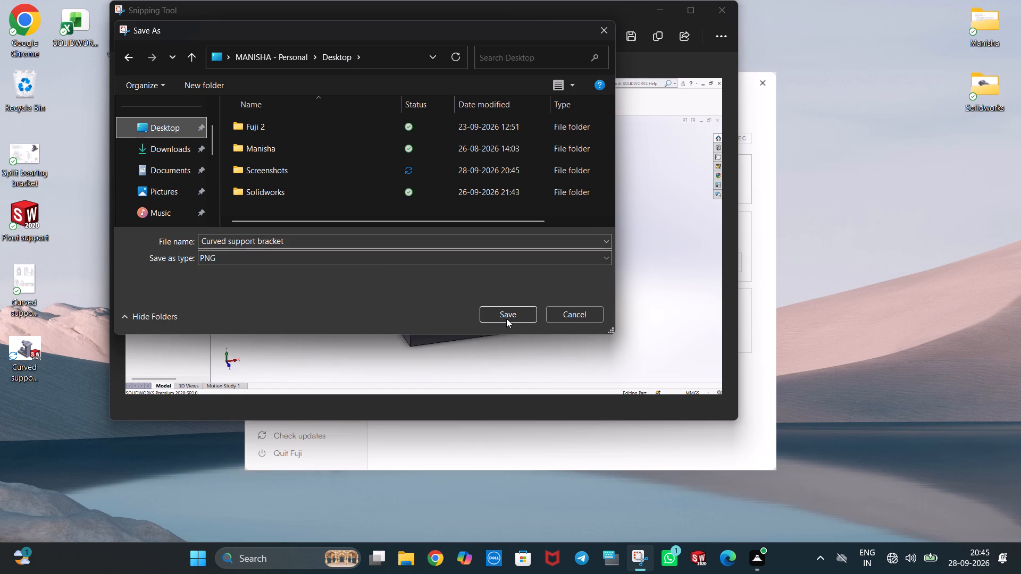
pyautogui.click(506, 316)
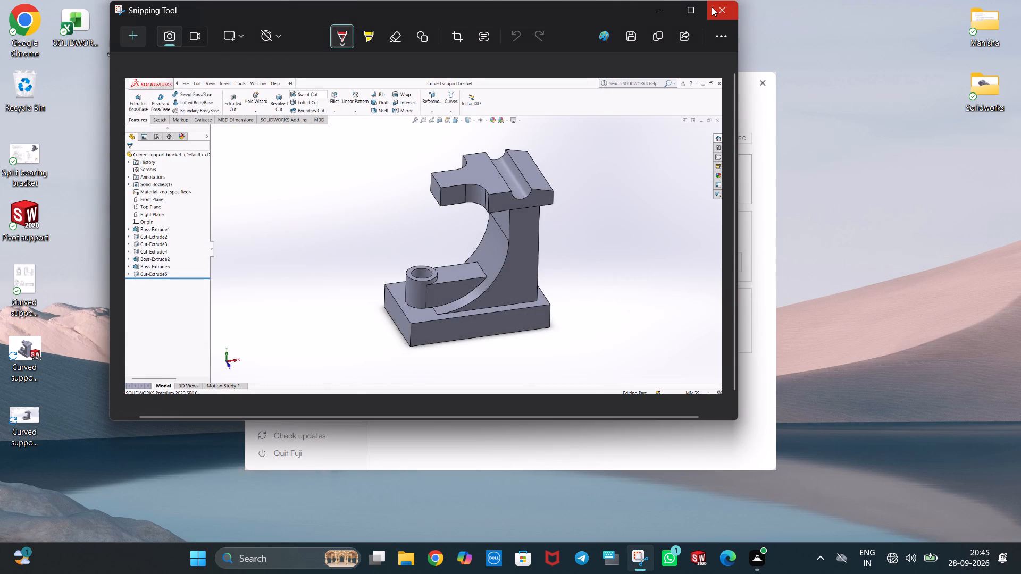